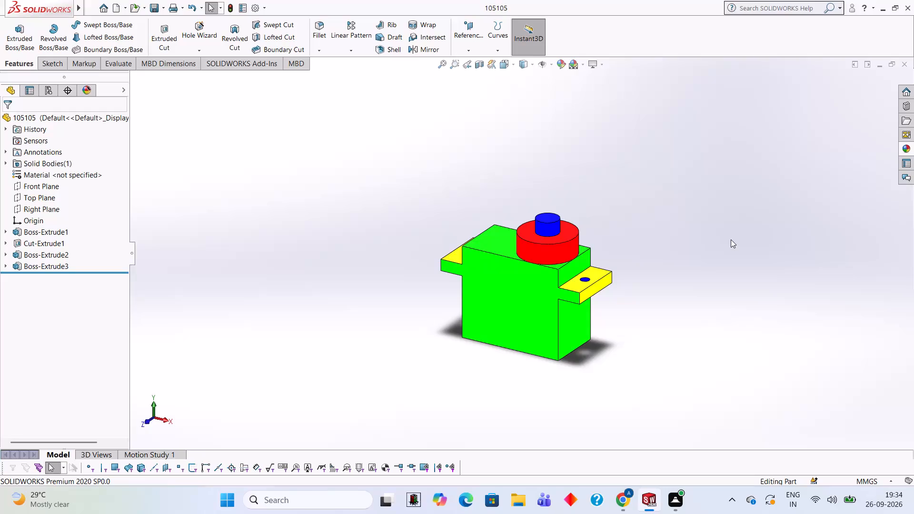
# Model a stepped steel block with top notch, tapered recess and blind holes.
# Close the open part and create a new part document.
pyautogui.click(904, 66)
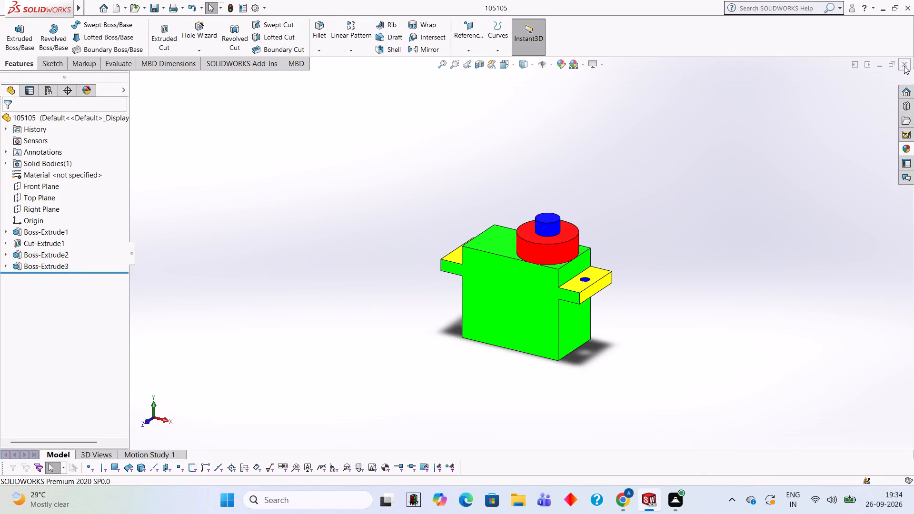
pyautogui.click(116, 8)
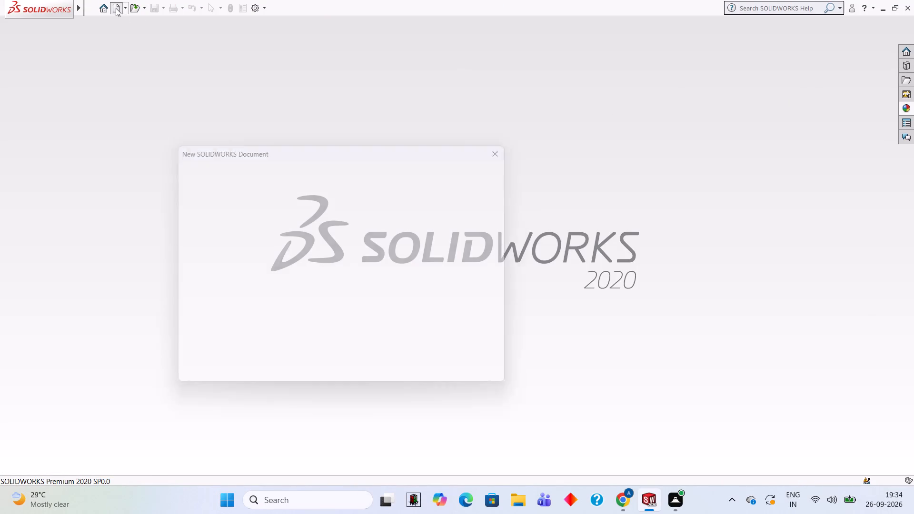
pyautogui.click(392, 374)
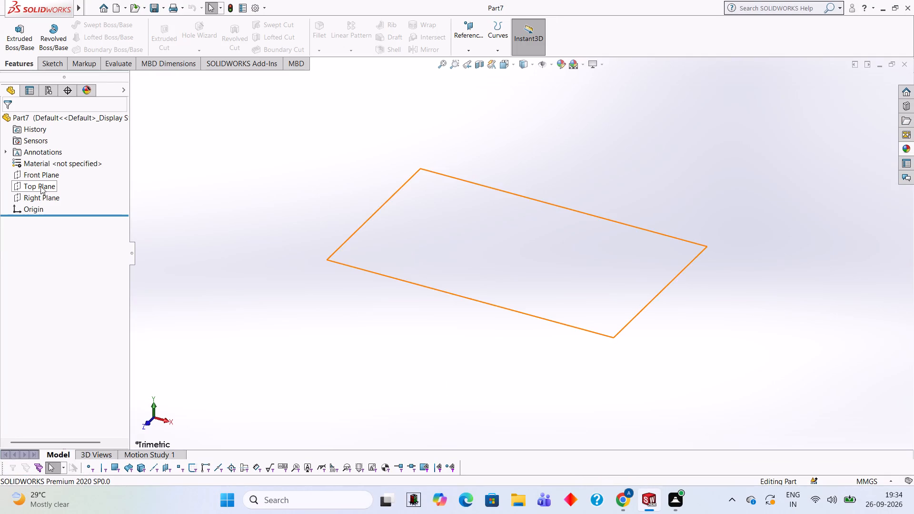
# Start a sketch on the Front Plane and draw a 140 mm horizontal base line rightward from the origin.
pyautogui.click(37, 174)
pyautogui.click(40, 162)
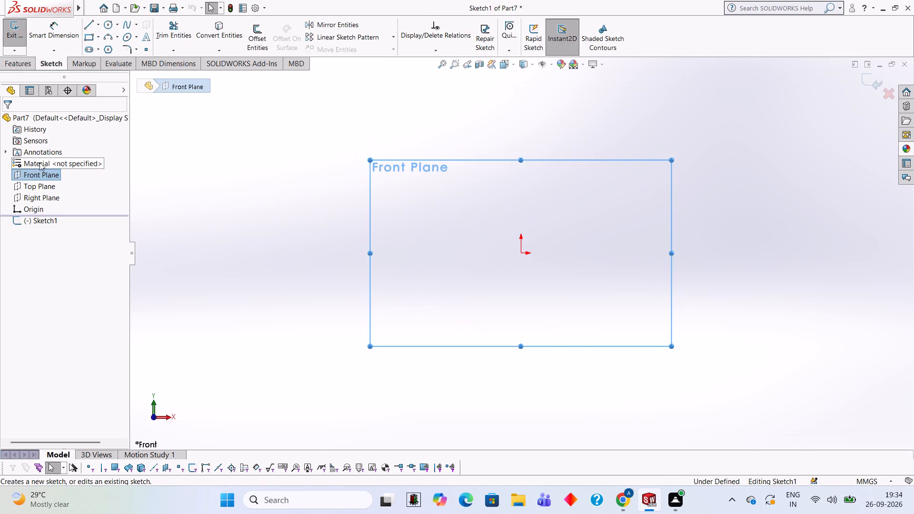
pyautogui.click(394, 232)
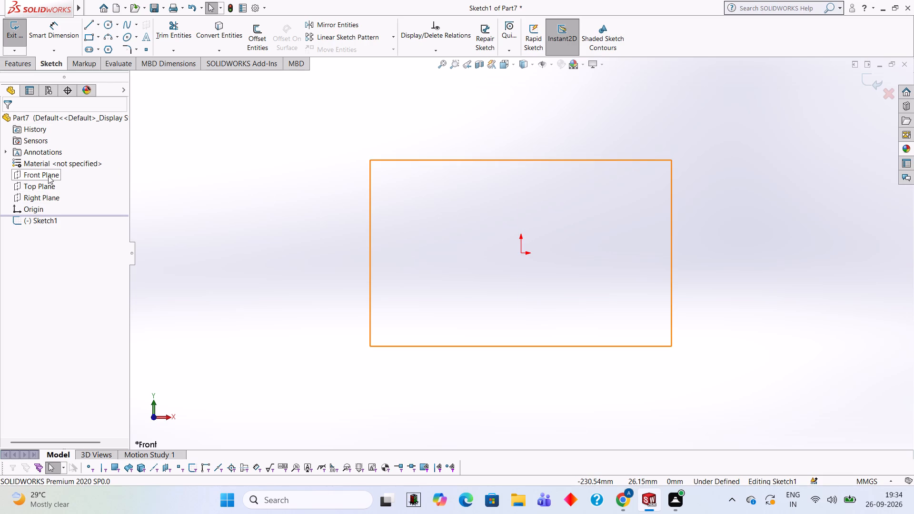
pyautogui.click(89, 22)
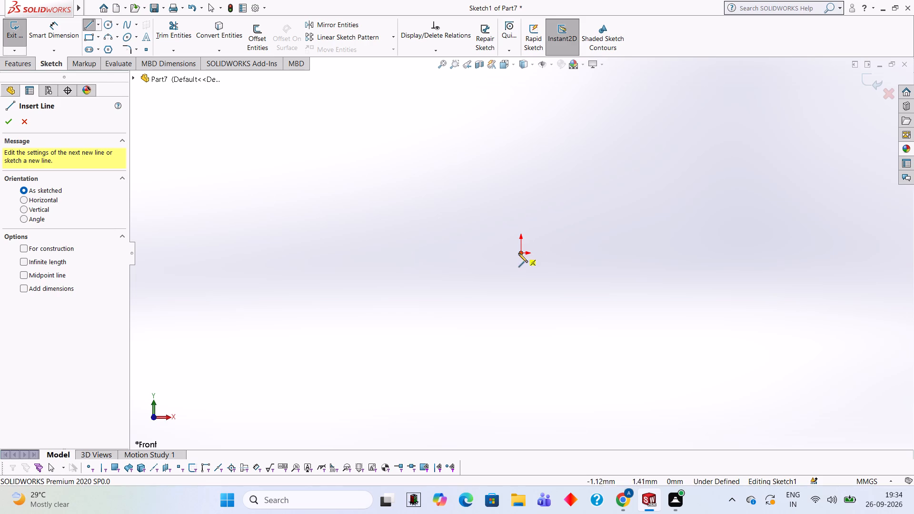
pyautogui.click(521, 252)
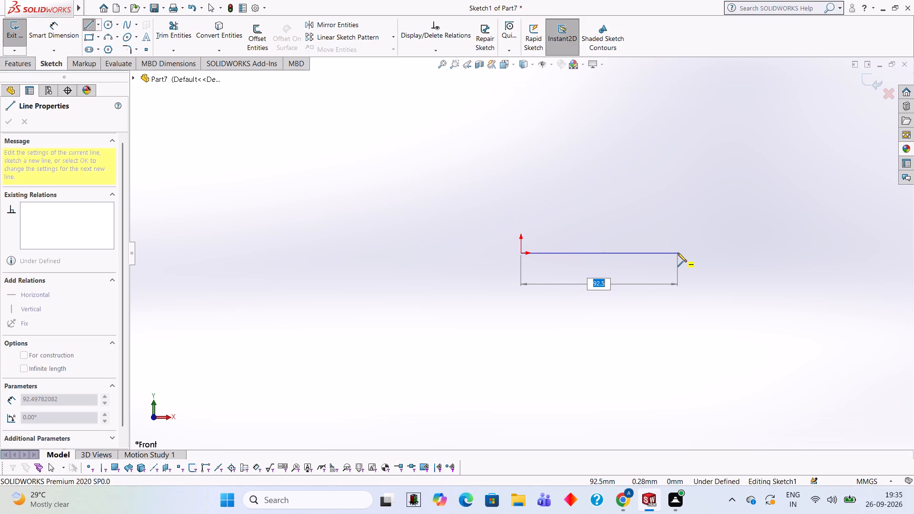
pyautogui.write('140')
pyautogui.press('Return')
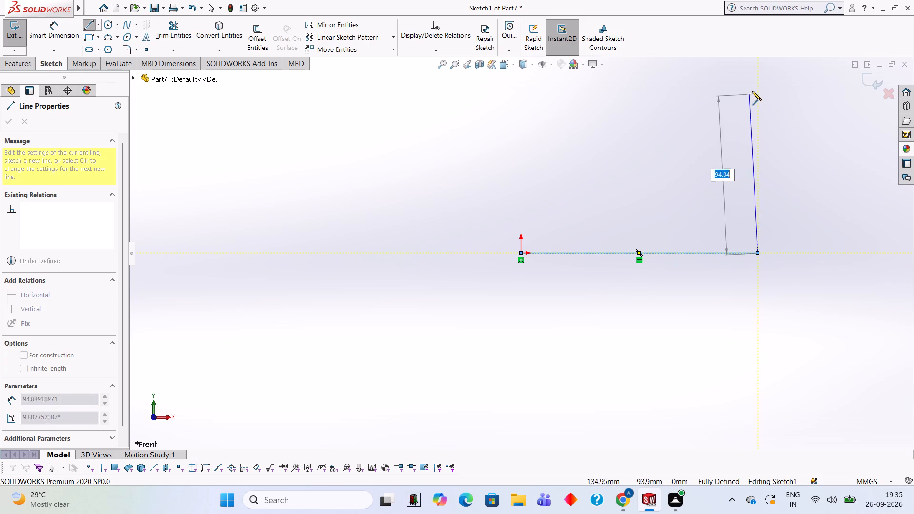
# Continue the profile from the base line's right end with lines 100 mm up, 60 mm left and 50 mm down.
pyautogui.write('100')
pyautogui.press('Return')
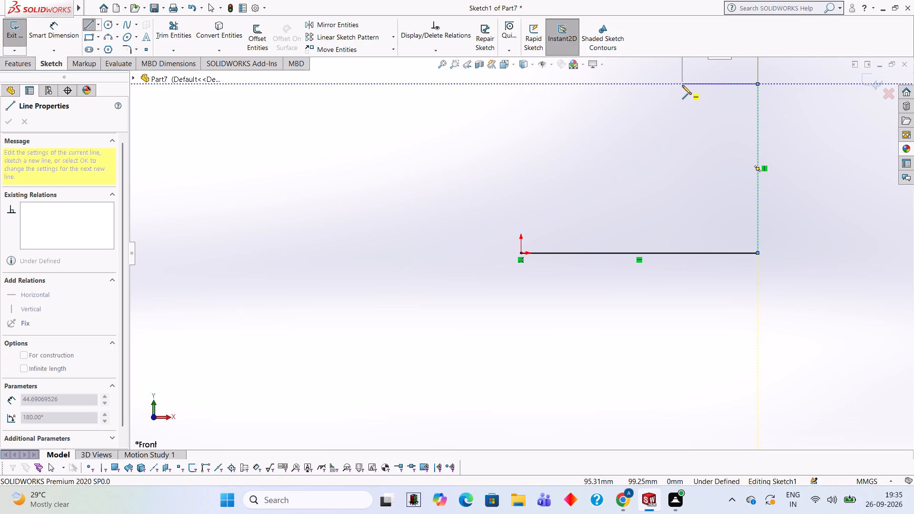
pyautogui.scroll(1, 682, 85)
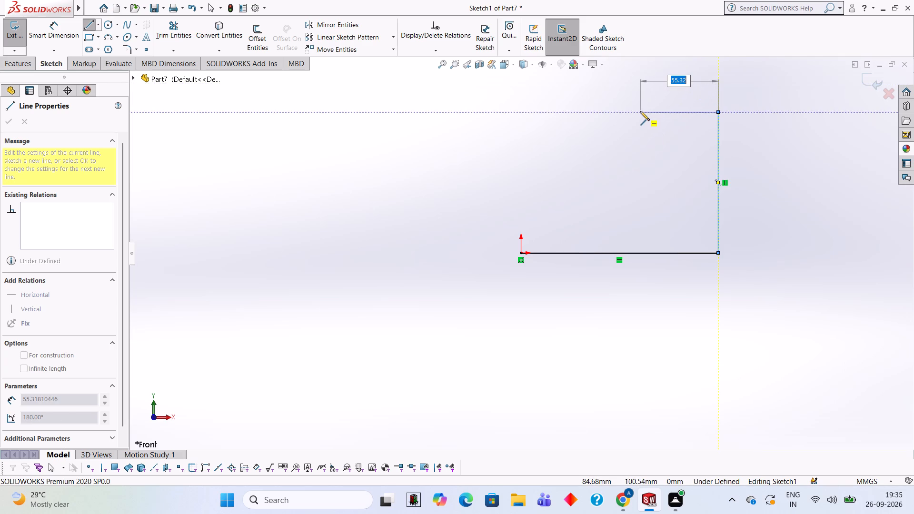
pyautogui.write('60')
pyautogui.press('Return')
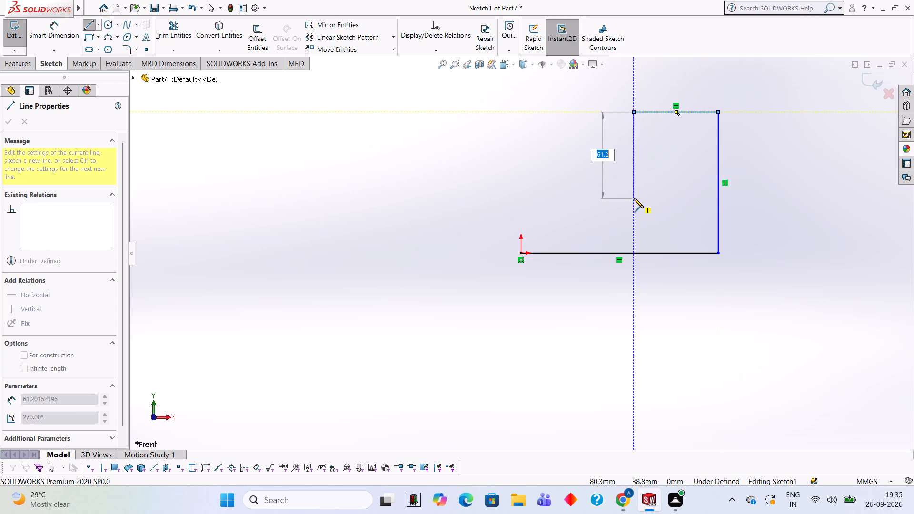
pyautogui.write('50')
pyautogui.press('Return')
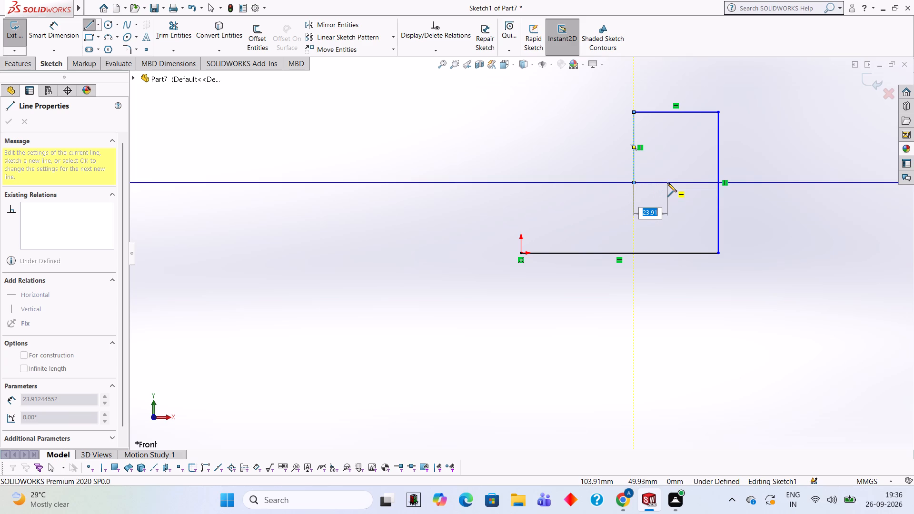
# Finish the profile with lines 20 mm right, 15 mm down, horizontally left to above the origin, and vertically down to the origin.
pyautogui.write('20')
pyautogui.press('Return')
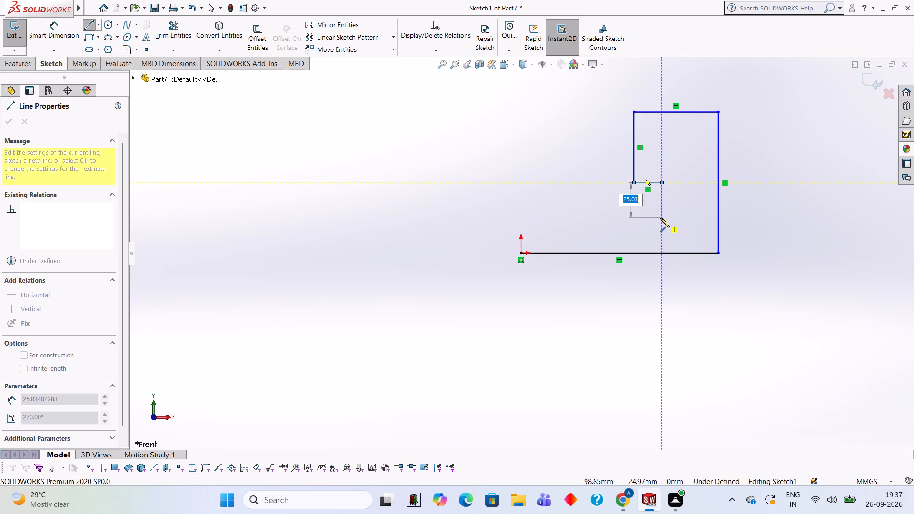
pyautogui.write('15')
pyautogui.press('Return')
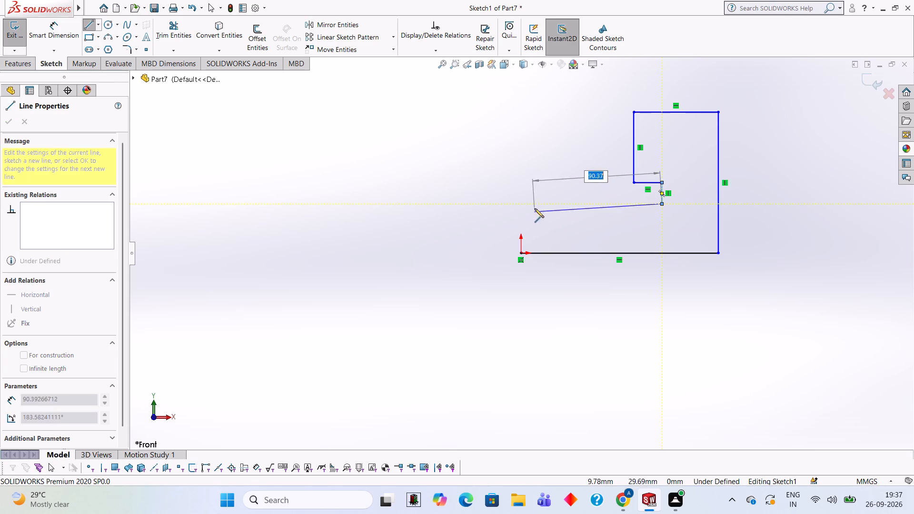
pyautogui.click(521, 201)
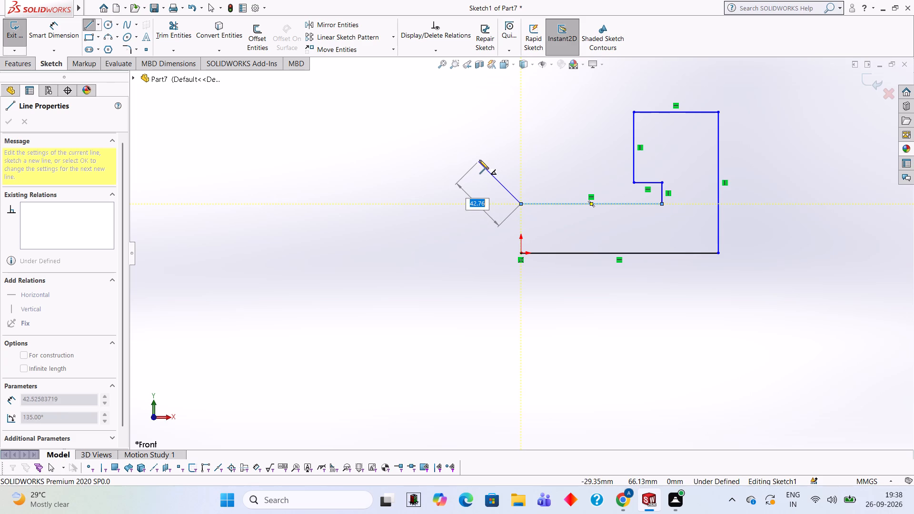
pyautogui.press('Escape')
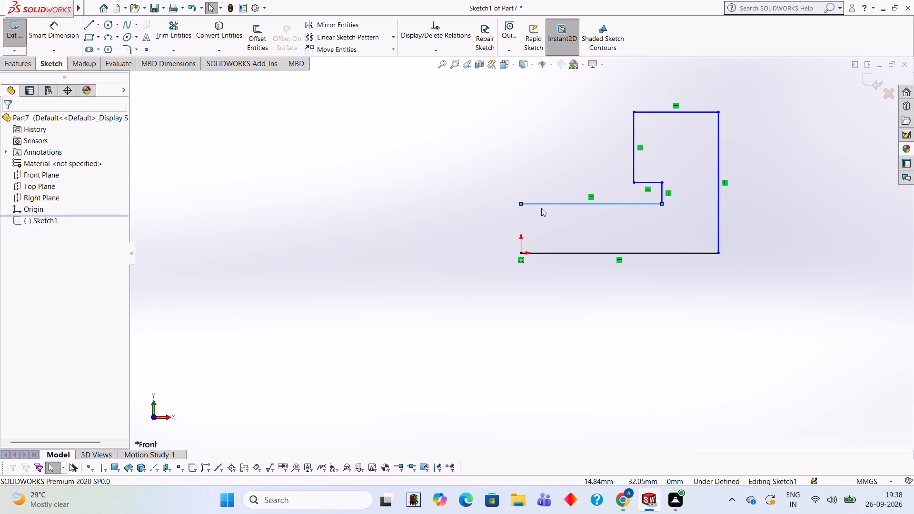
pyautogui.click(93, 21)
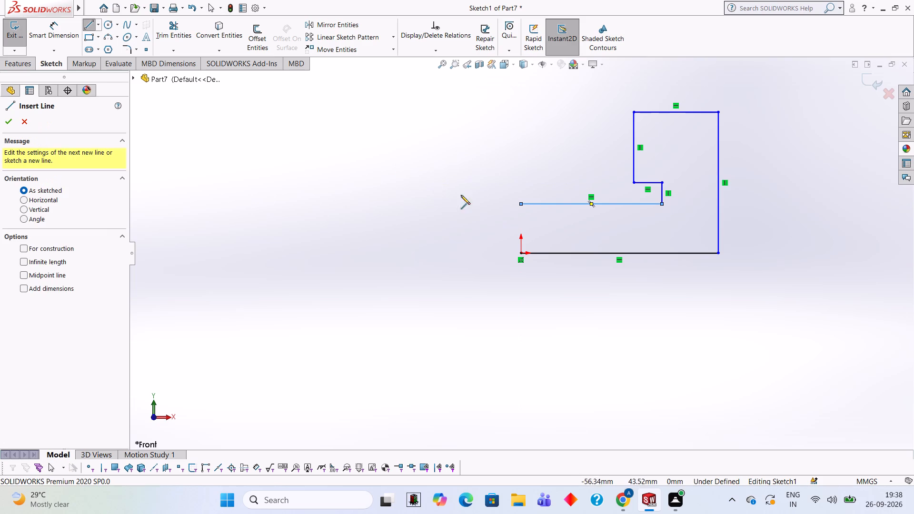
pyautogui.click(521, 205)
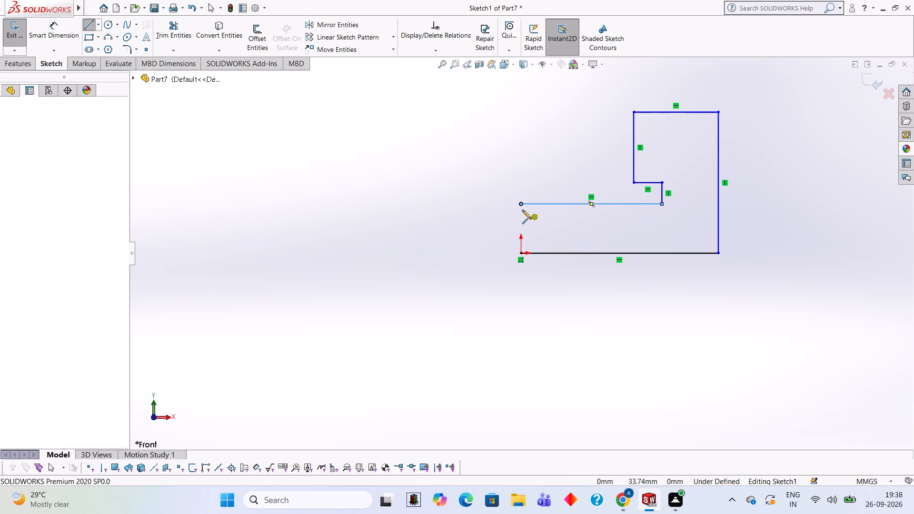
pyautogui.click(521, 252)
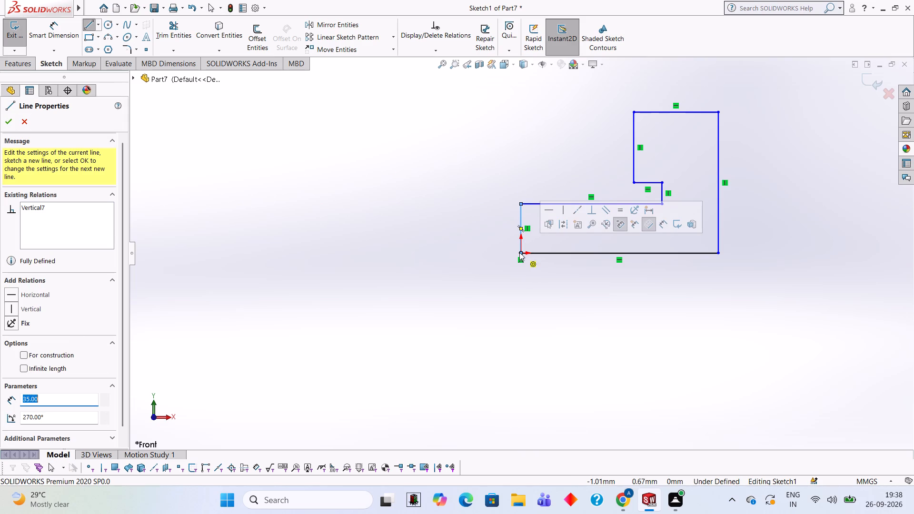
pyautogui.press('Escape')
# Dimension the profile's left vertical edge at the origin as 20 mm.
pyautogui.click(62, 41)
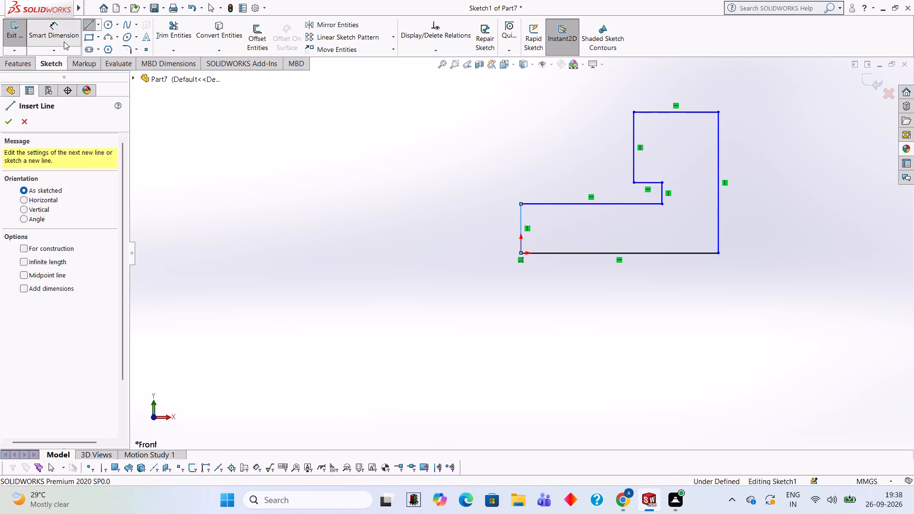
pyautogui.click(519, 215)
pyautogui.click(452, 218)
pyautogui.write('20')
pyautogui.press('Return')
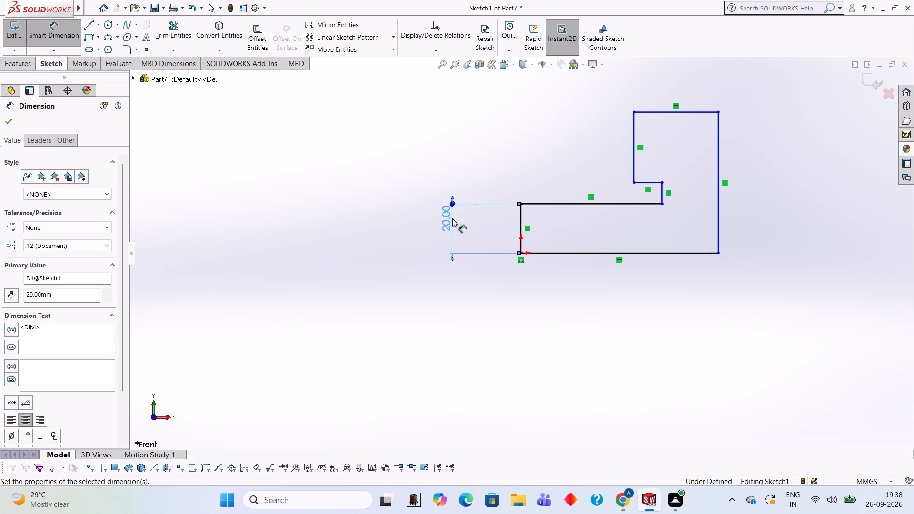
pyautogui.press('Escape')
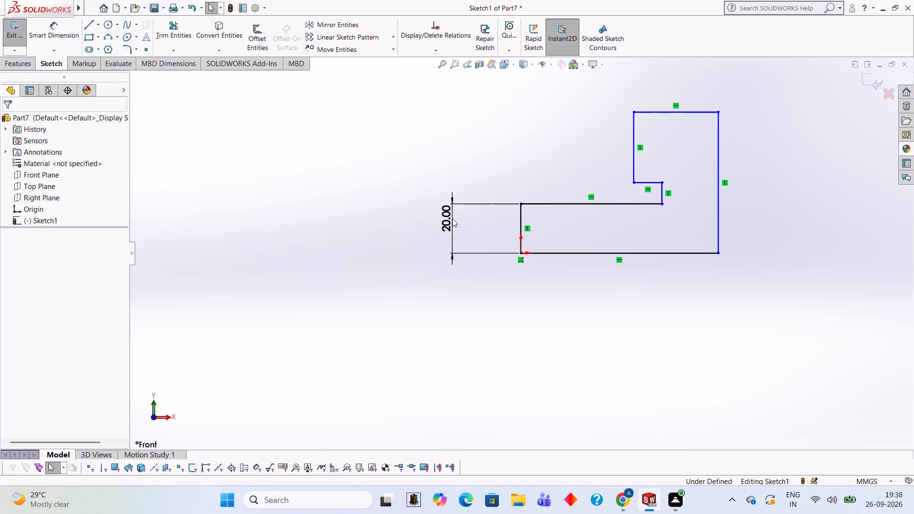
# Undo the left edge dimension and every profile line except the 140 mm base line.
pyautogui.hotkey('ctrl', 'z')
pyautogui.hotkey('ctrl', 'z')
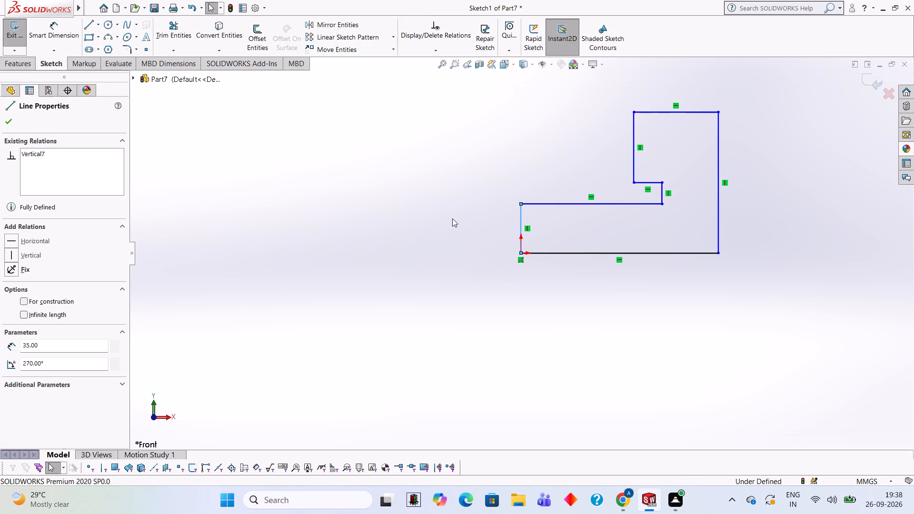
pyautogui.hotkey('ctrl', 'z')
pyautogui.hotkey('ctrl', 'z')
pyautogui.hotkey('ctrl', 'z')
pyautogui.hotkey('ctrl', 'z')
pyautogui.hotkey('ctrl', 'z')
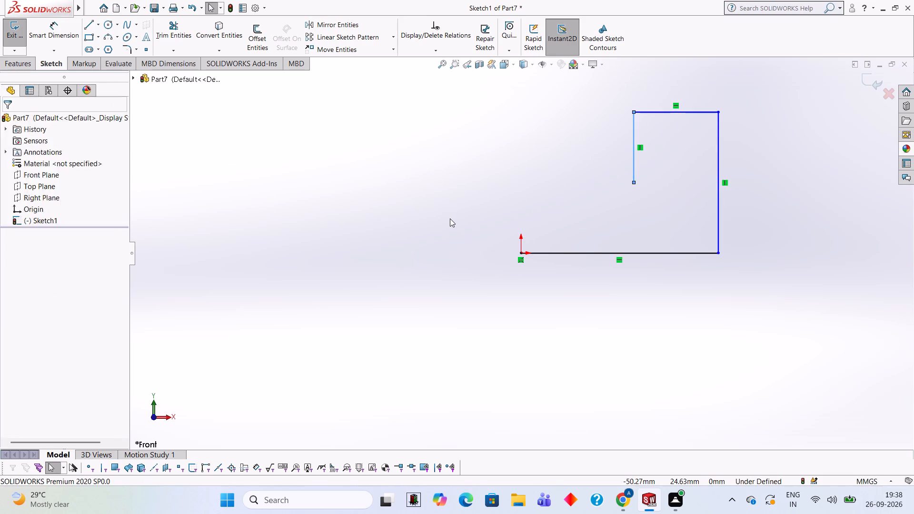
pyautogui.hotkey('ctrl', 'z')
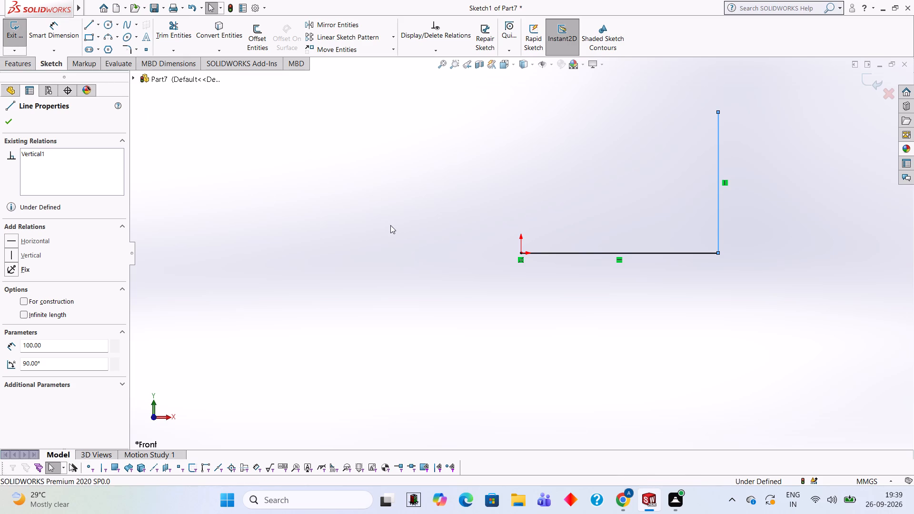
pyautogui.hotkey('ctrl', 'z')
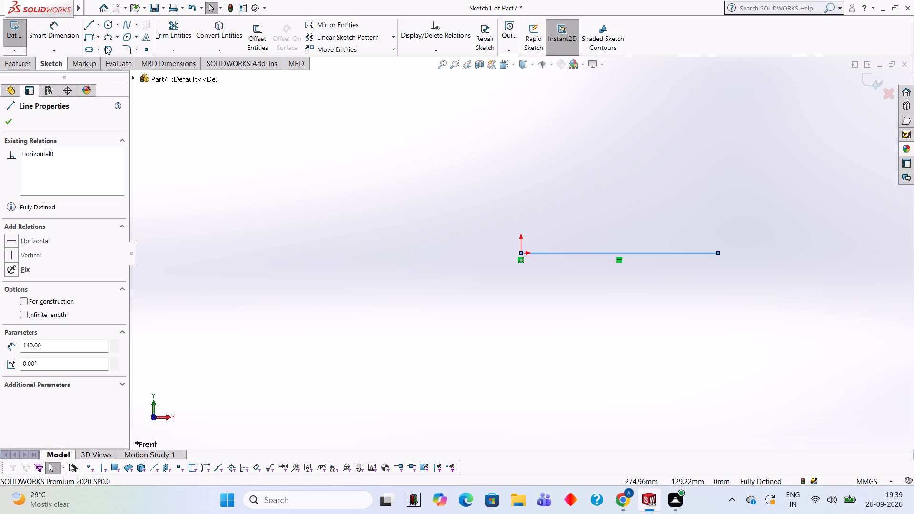
# Draw an 80 mm vertical line upward from the right end of the base line.
pyautogui.click(90, 23)
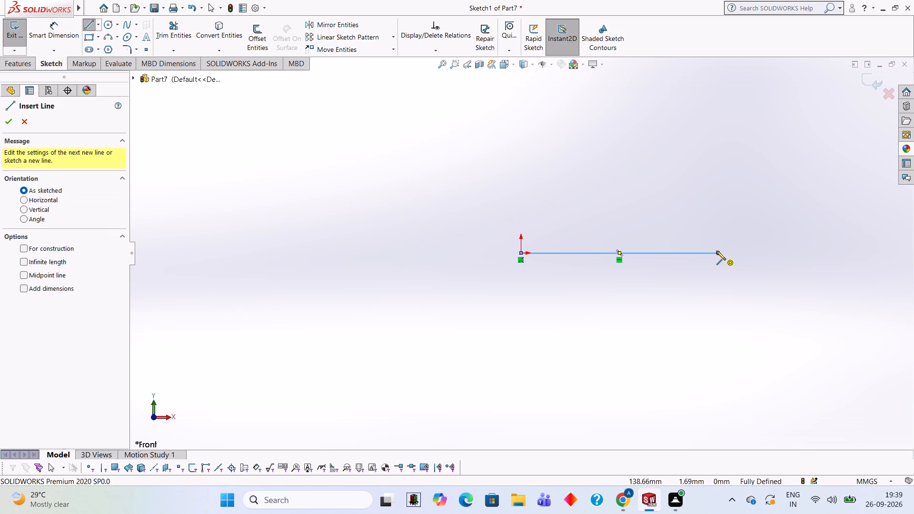
pyautogui.click(717, 252)
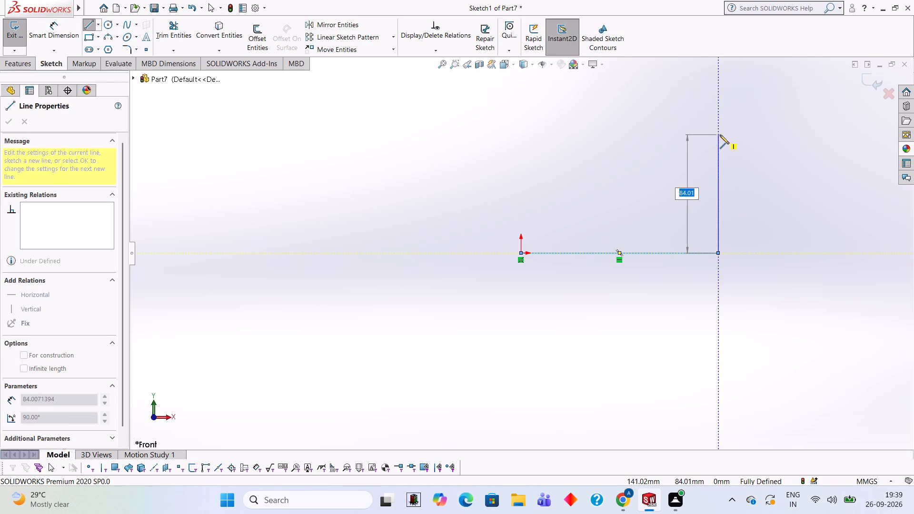
pyautogui.write('80')
pyautogui.press('Return')
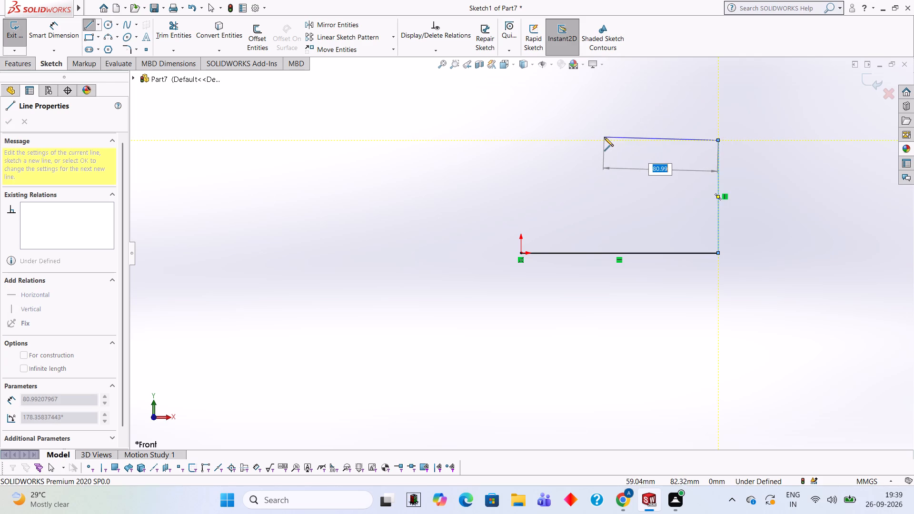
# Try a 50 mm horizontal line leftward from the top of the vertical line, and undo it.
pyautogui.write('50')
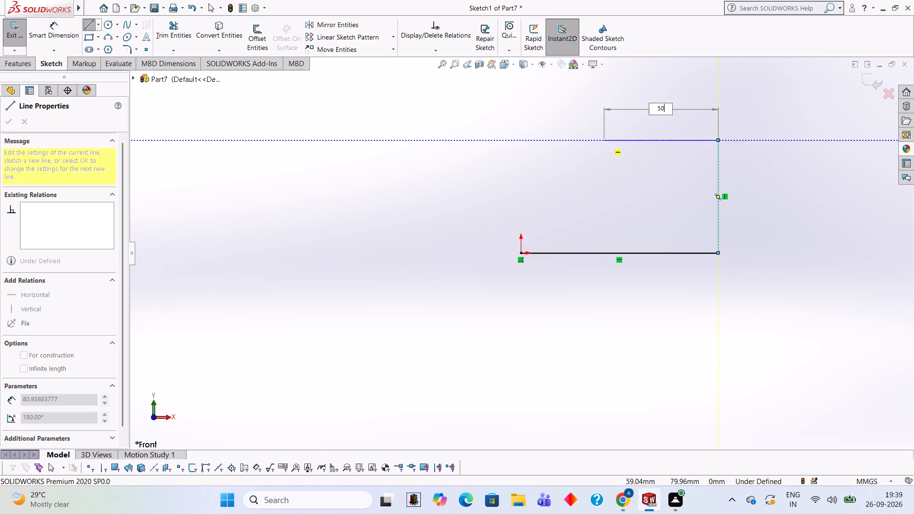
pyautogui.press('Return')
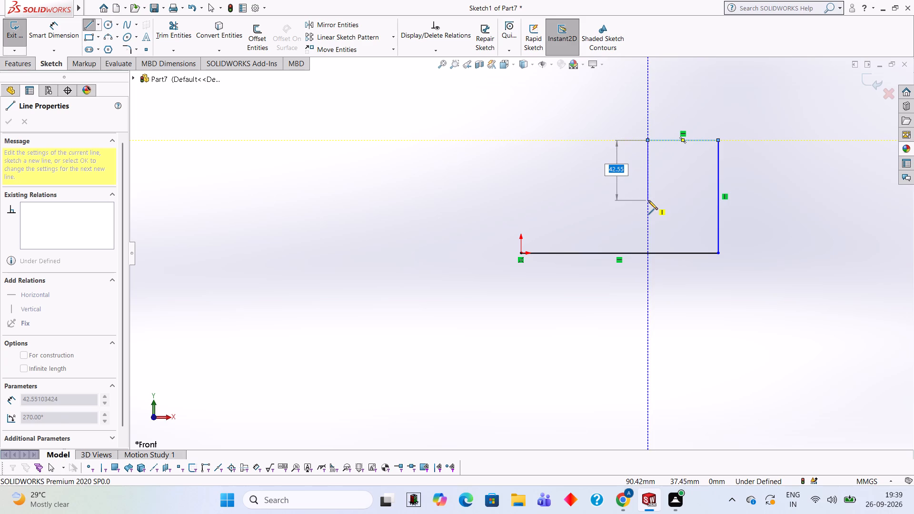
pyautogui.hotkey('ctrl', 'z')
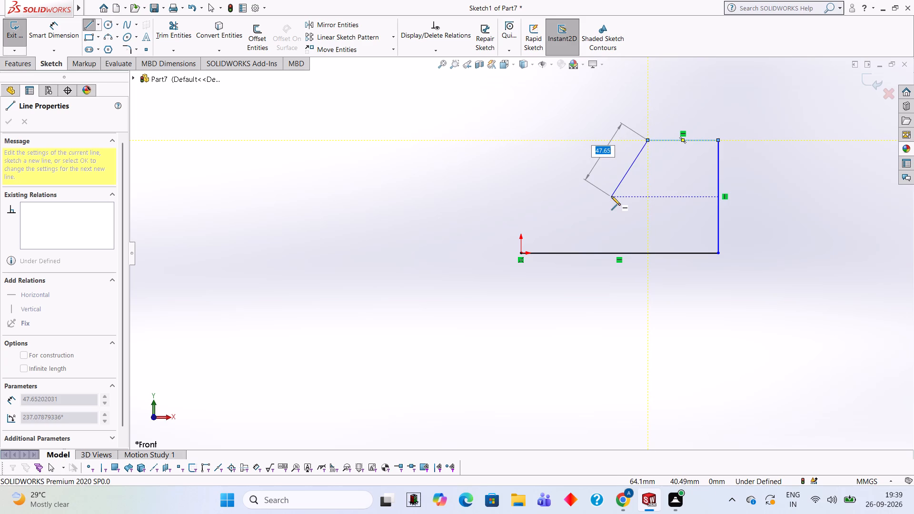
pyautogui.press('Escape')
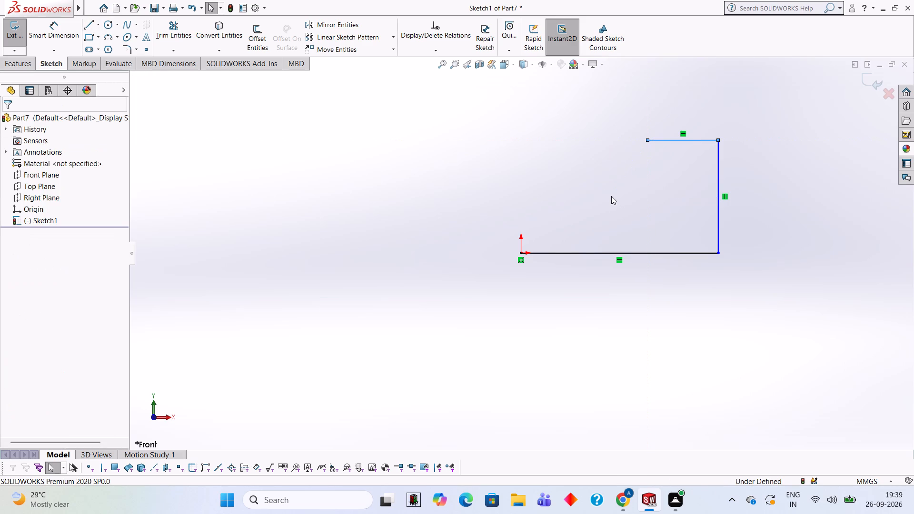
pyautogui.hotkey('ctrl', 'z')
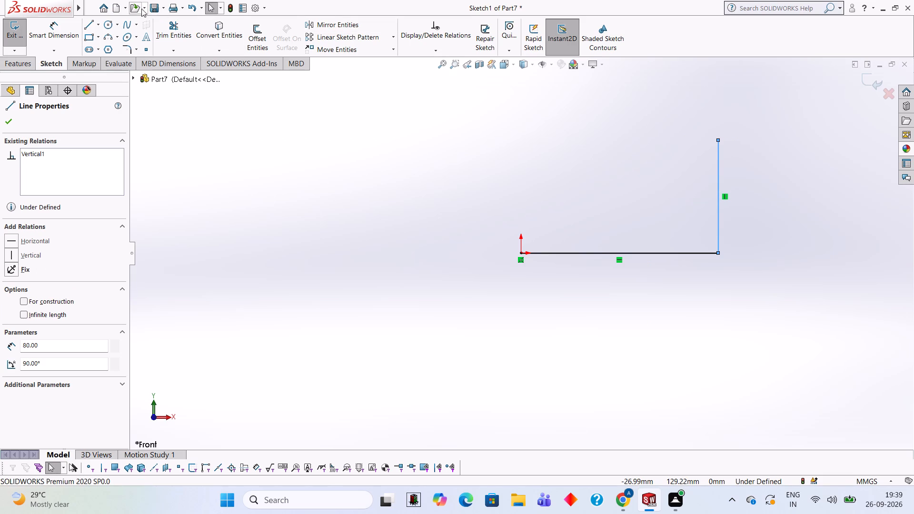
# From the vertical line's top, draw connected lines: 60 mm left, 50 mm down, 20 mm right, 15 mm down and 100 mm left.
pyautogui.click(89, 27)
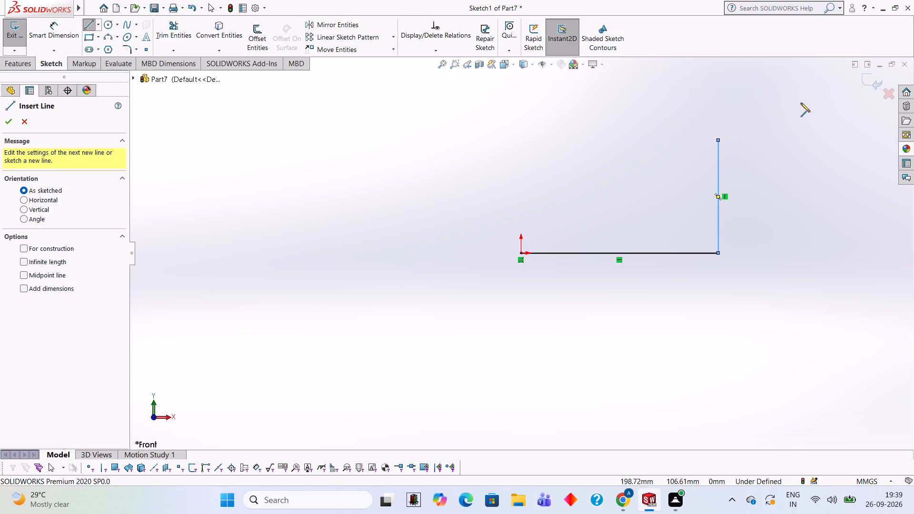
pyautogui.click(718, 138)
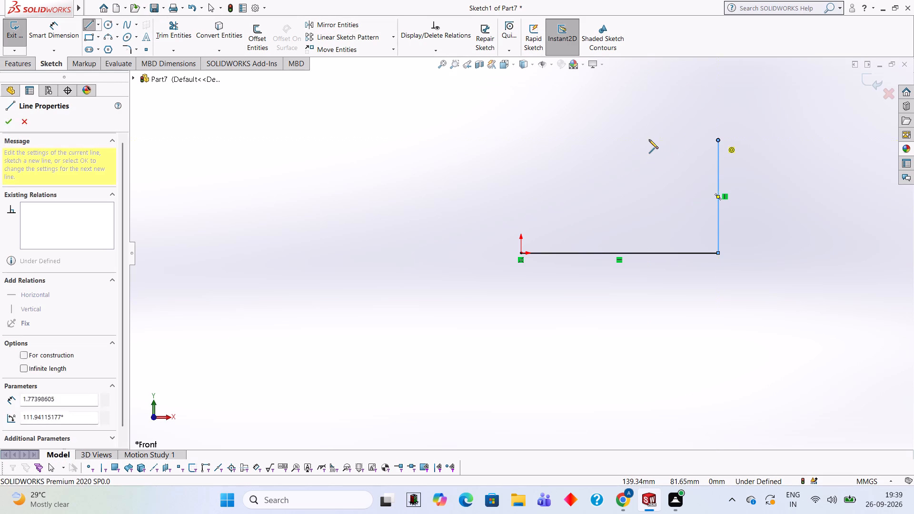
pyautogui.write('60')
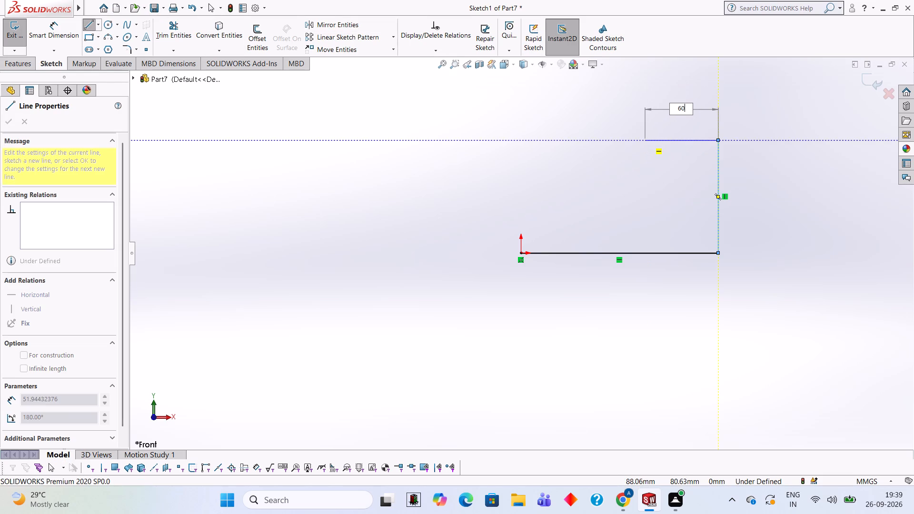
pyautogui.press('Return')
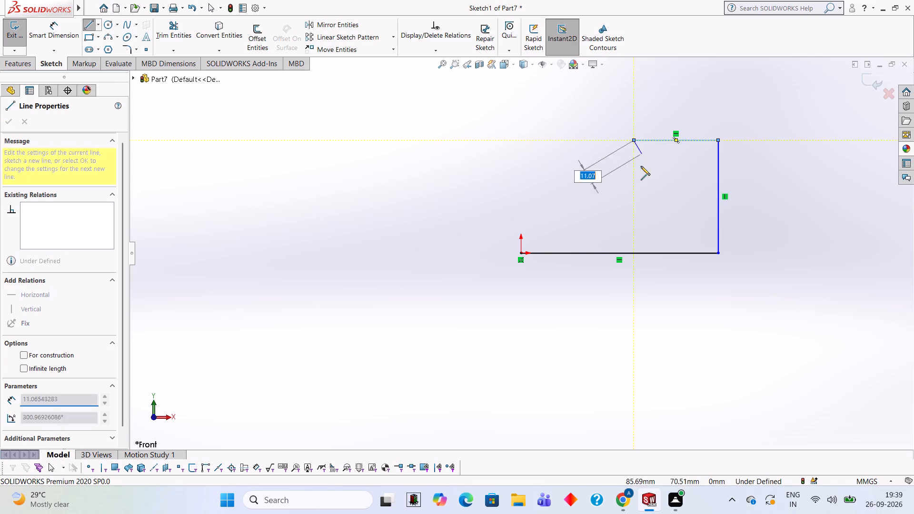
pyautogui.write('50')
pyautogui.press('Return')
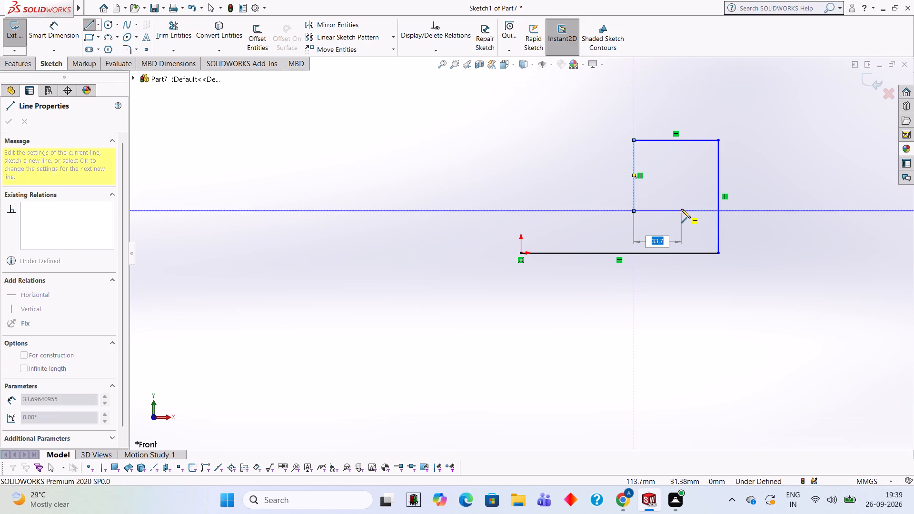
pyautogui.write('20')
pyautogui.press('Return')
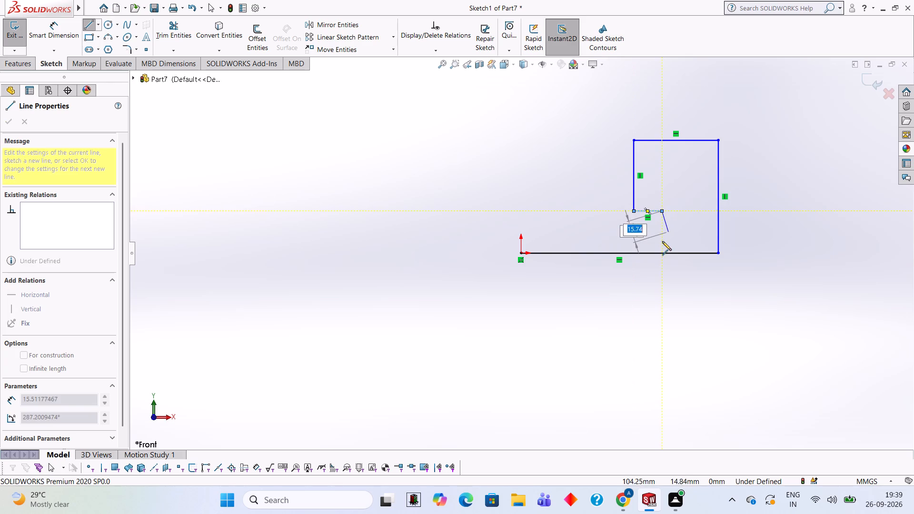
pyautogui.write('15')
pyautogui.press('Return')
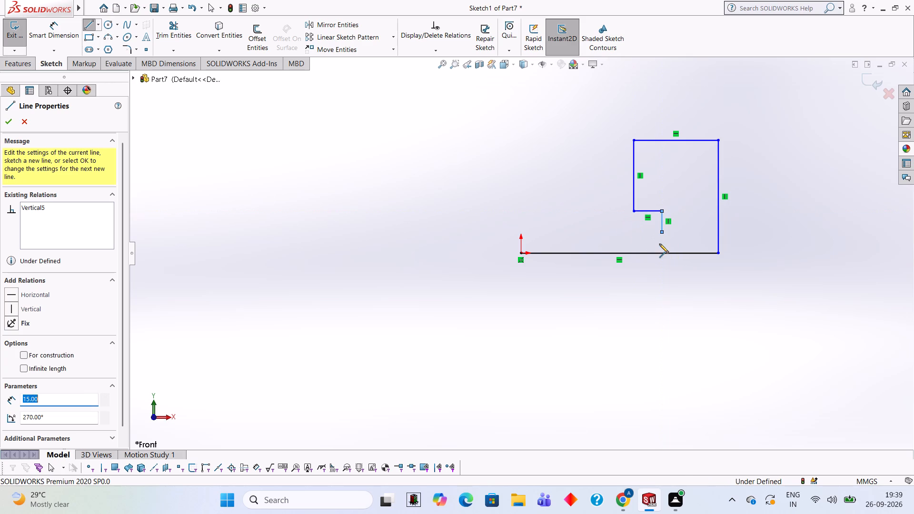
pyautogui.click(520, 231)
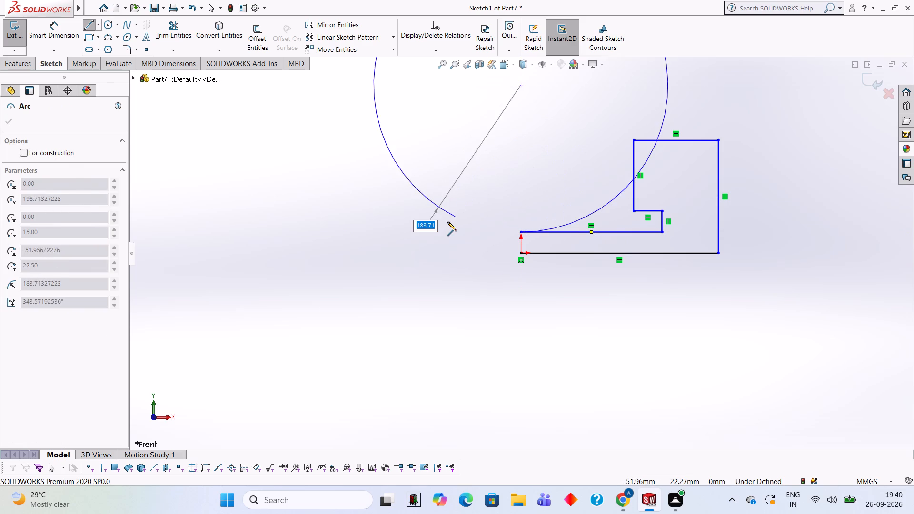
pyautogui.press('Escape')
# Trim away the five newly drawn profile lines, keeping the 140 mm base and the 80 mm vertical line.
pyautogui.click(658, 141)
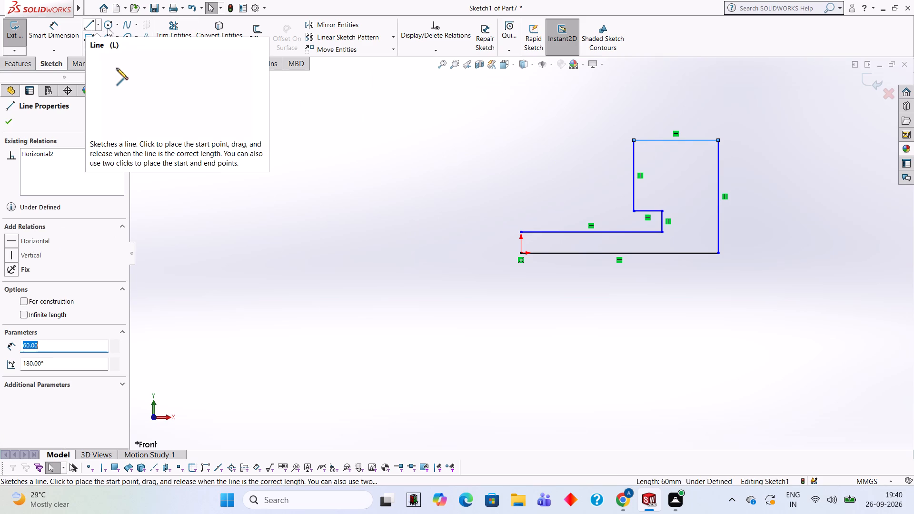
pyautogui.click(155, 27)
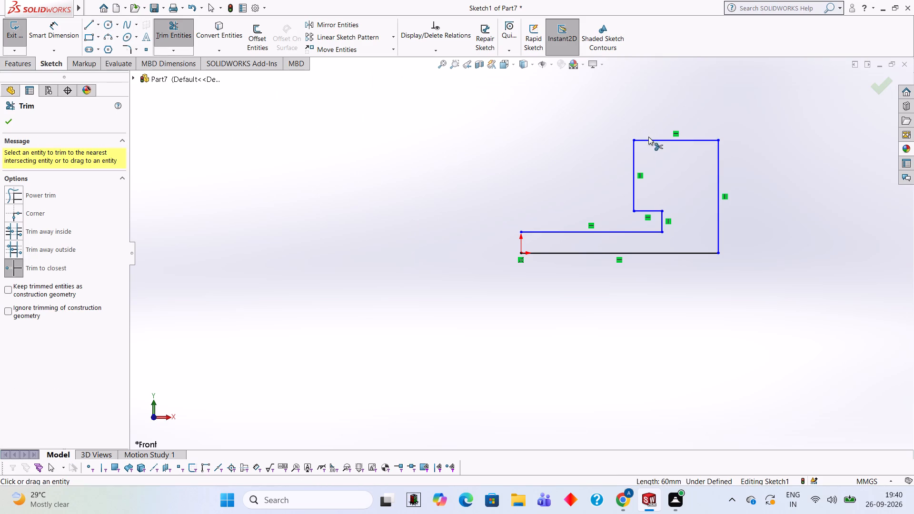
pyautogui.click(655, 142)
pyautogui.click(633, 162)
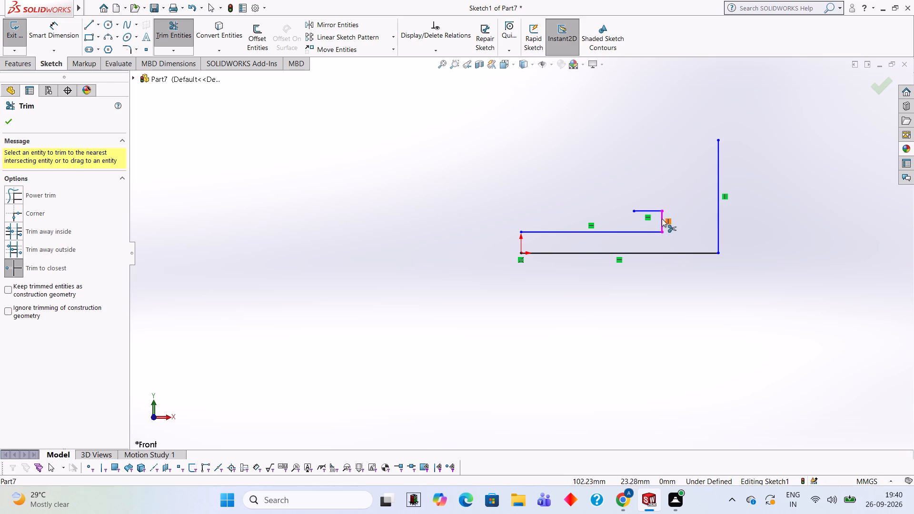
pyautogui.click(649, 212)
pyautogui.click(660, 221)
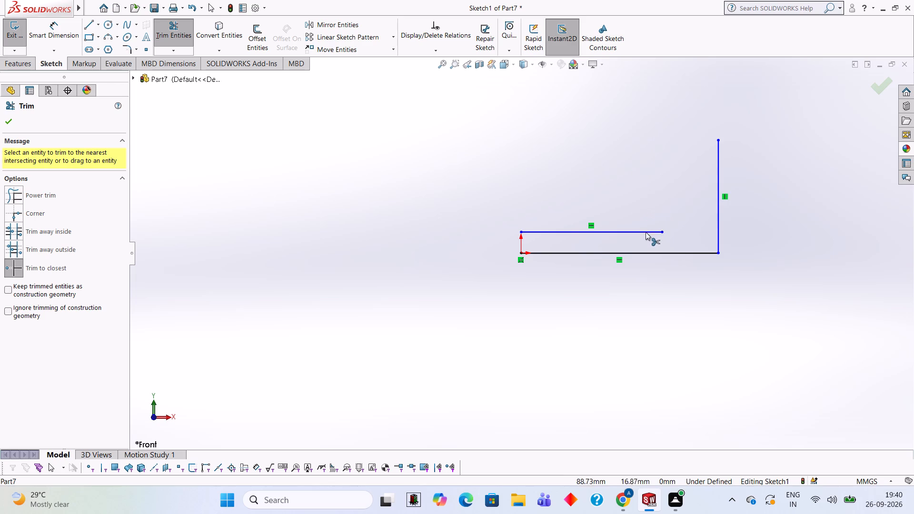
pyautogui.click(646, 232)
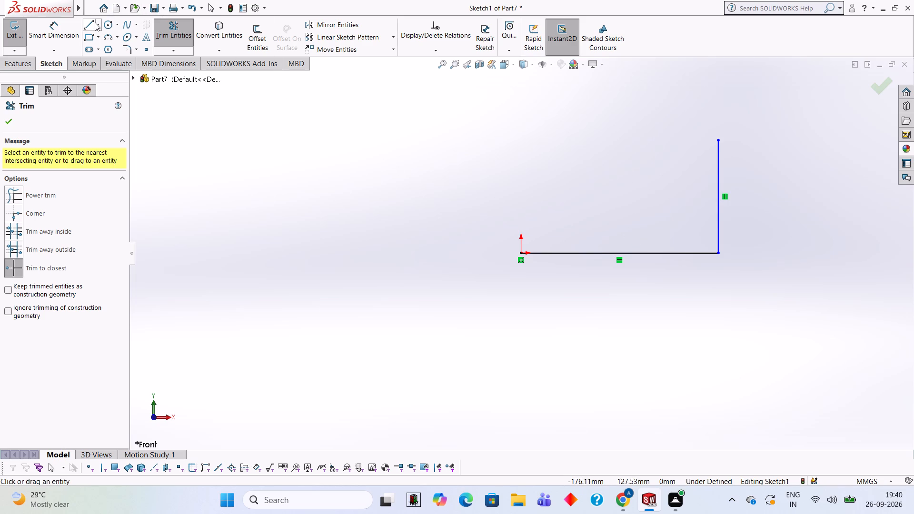
# Draw a 20 mm vertical line upward from the origin.
pyautogui.click(89, 22)
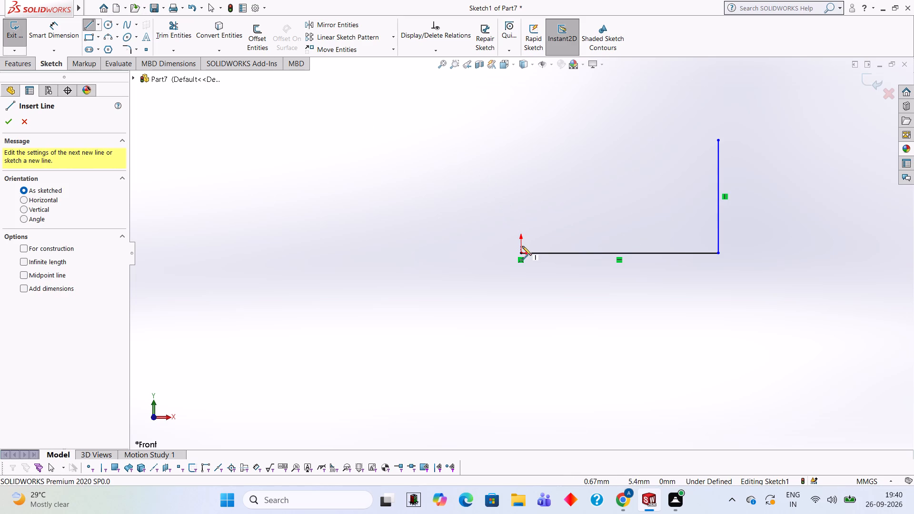
pyautogui.click(519, 251)
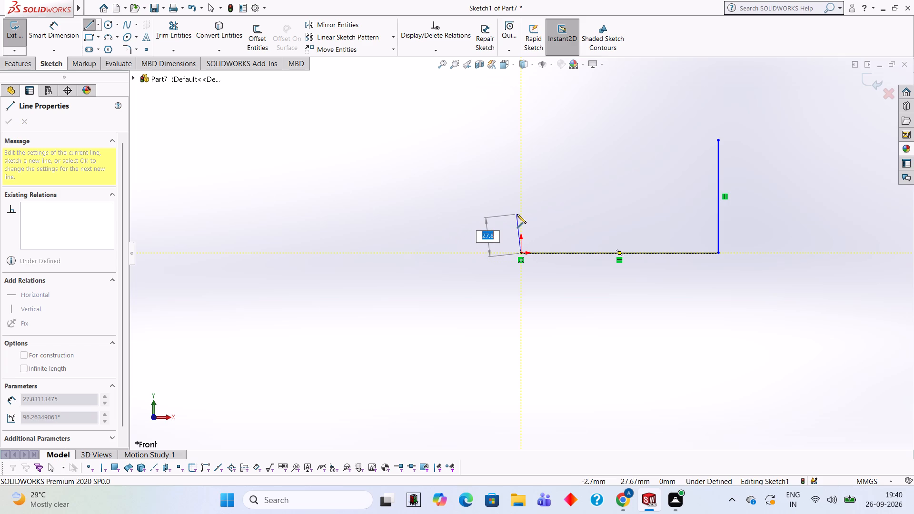
pyautogui.write('20')
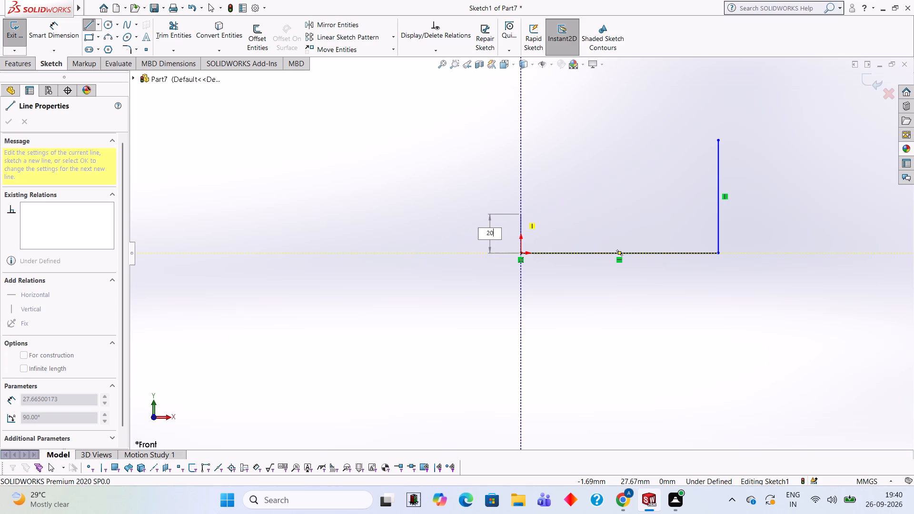
pyautogui.press('Return')
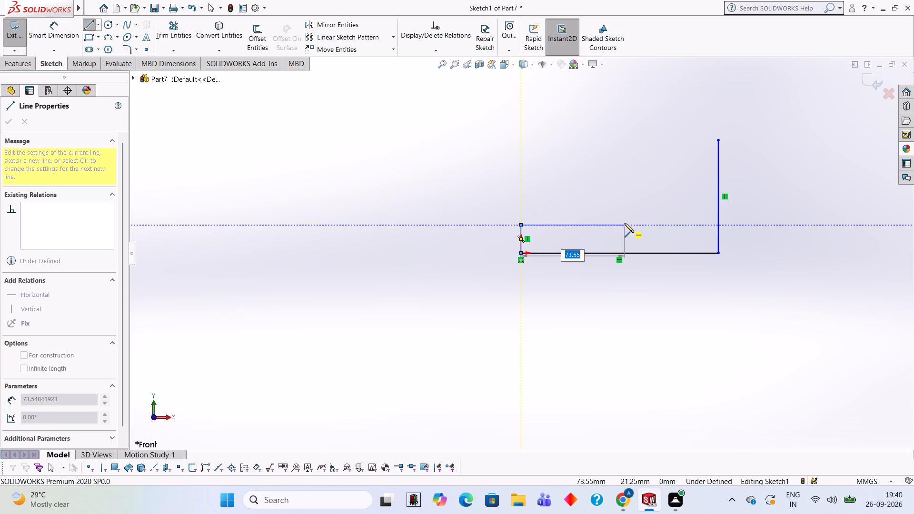
# Work out 140-60 in Calculator and draw an 80 mm horizontal line rightward from the top of the 20 mm line.
pyautogui.write('140-60')
pyautogui.press('Return')
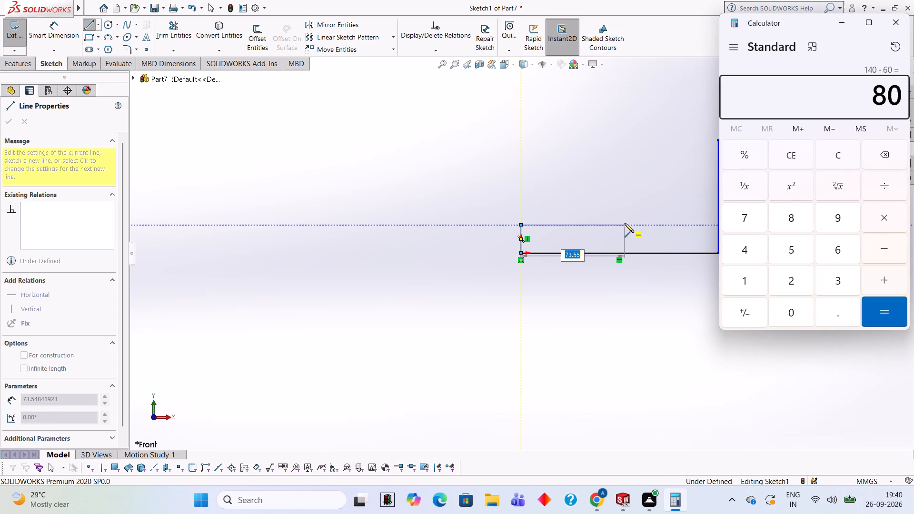
pyautogui.click(889, 21)
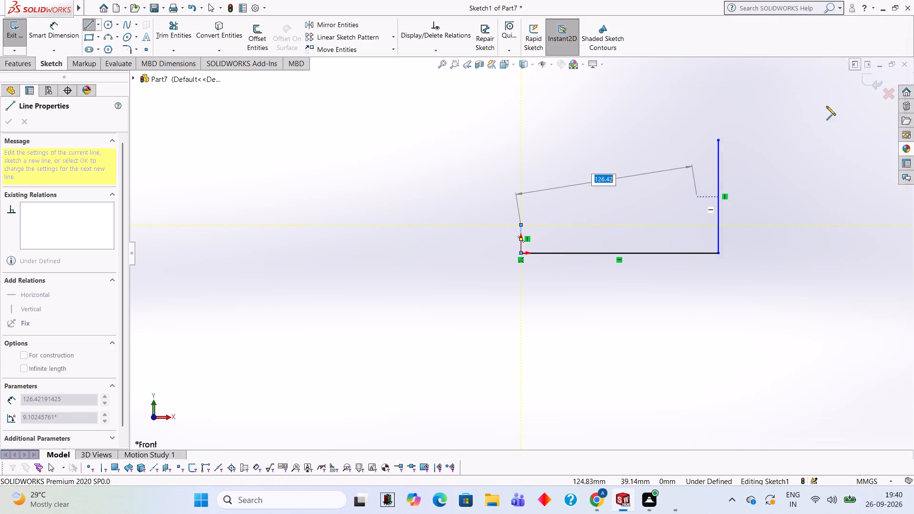
pyautogui.write('80')
pyautogui.press('Return')
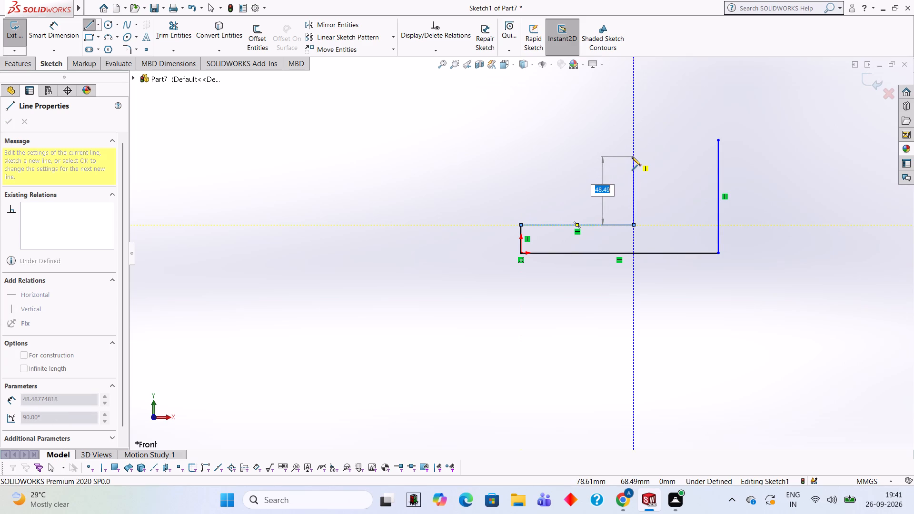
# Continue the profile with a 15 mm line upward, a 20 mm line leftward and a 50 mm line upward.
pyautogui.write('15')
pyautogui.press('Return')
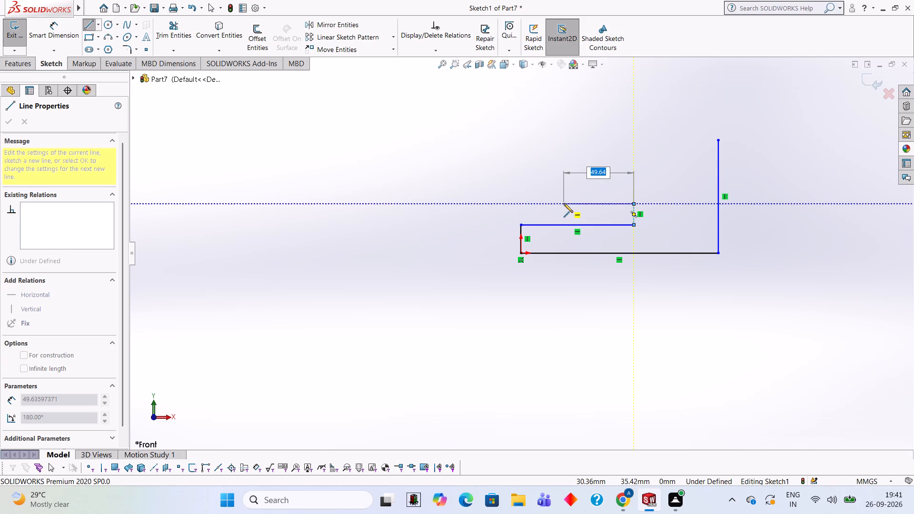
pyautogui.write('20')
pyautogui.press('Return')
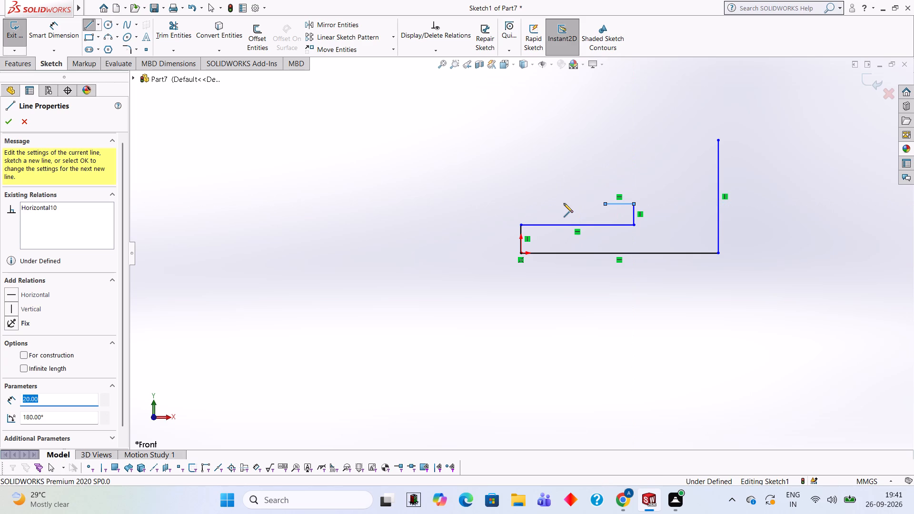
pyautogui.write('50')
pyautogui.press('Return')
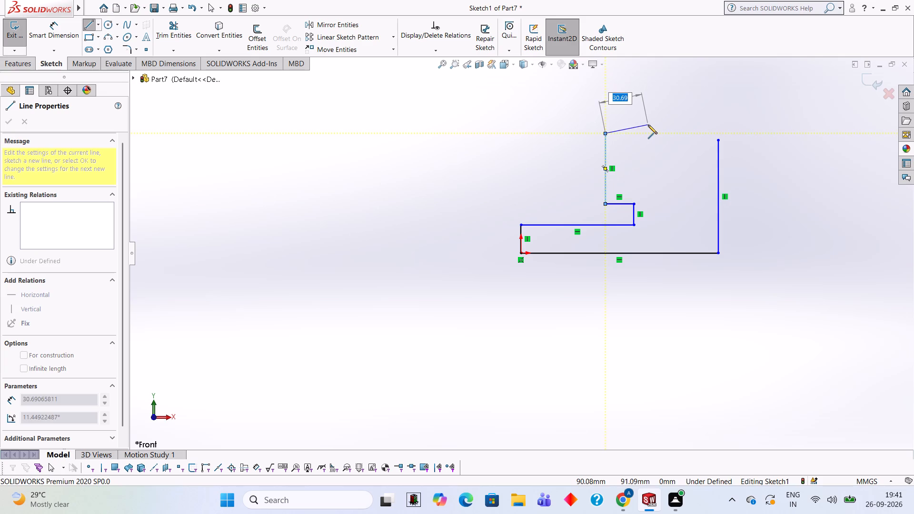
# Close the profile with an 80 mm horizontal line rightward and a 5 mm line down to the right vertical line's top.
pyautogui.click(717, 132)
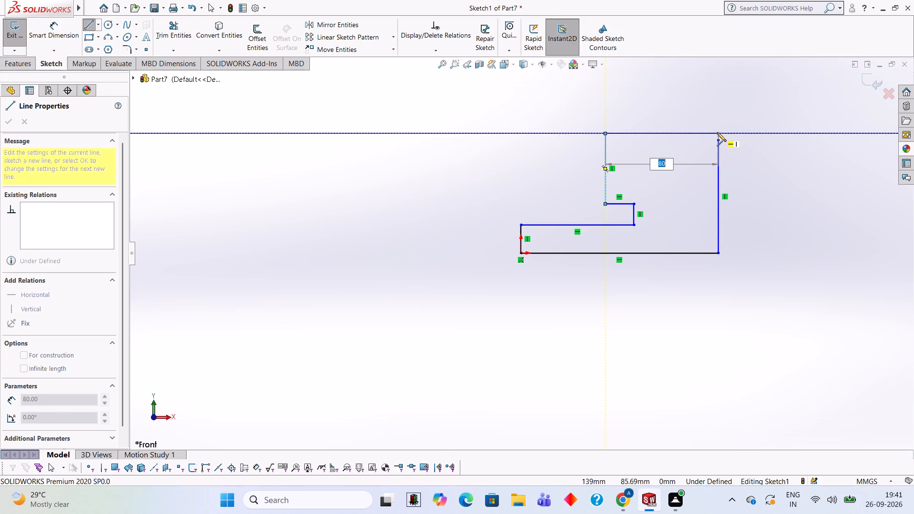
pyautogui.click(717, 138)
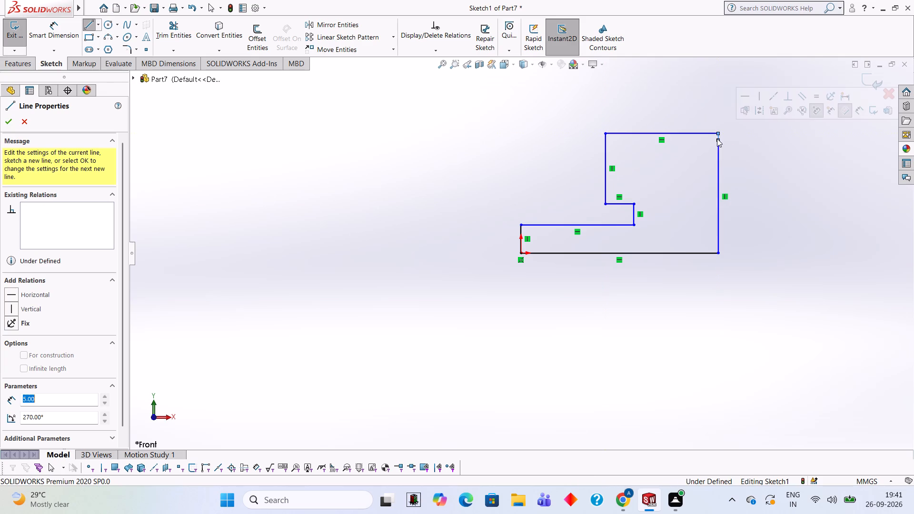
pyautogui.press('Escape')
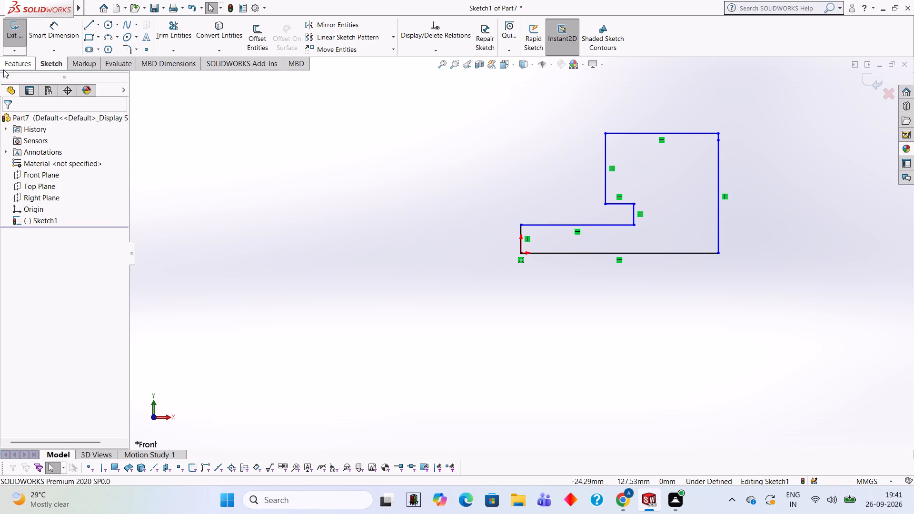
# Extrude the closed profile as a blind boss 80 mm deep.
pyautogui.click(13, 63)
pyautogui.click(19, 48)
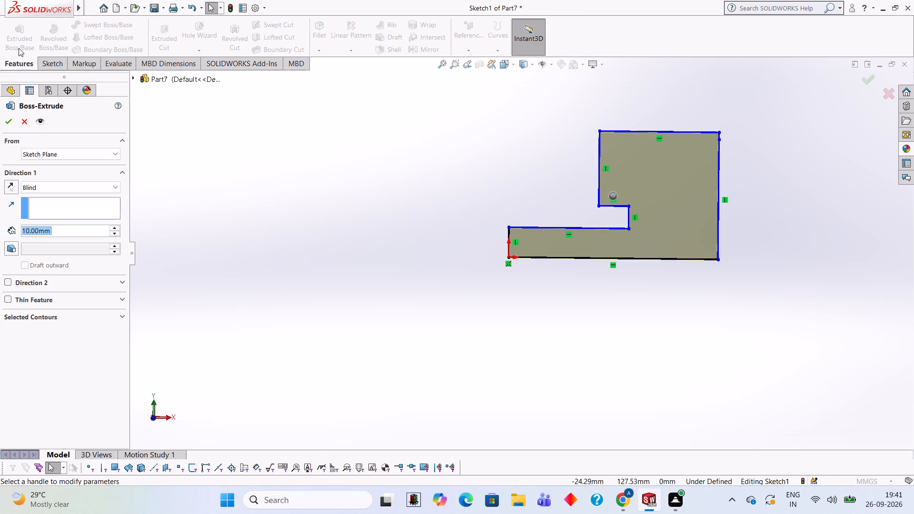
pyautogui.write('80')
pyautogui.press('Return')
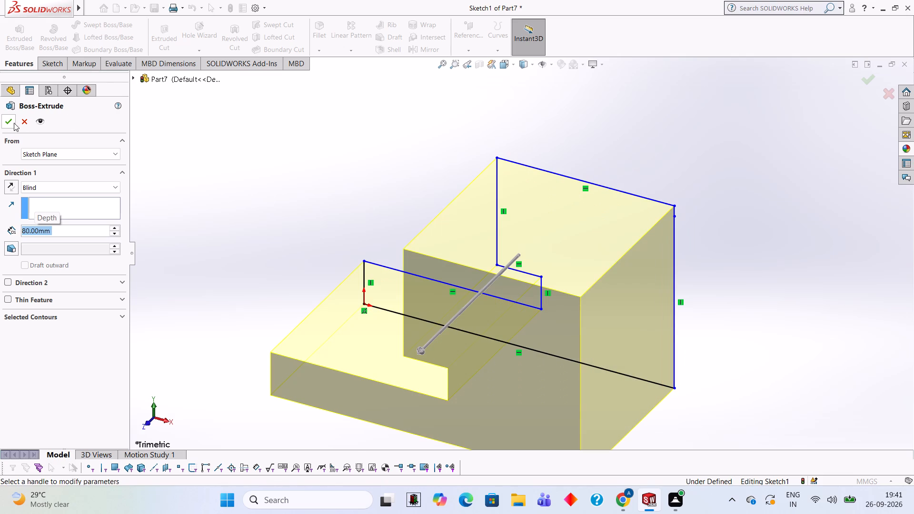
pyautogui.click(9, 123)
pyautogui.click(297, 198)
# Start a new sketch on the block's tall rectangular end face, viewed normal to it.
pyautogui.scroll(2, 301, 198)
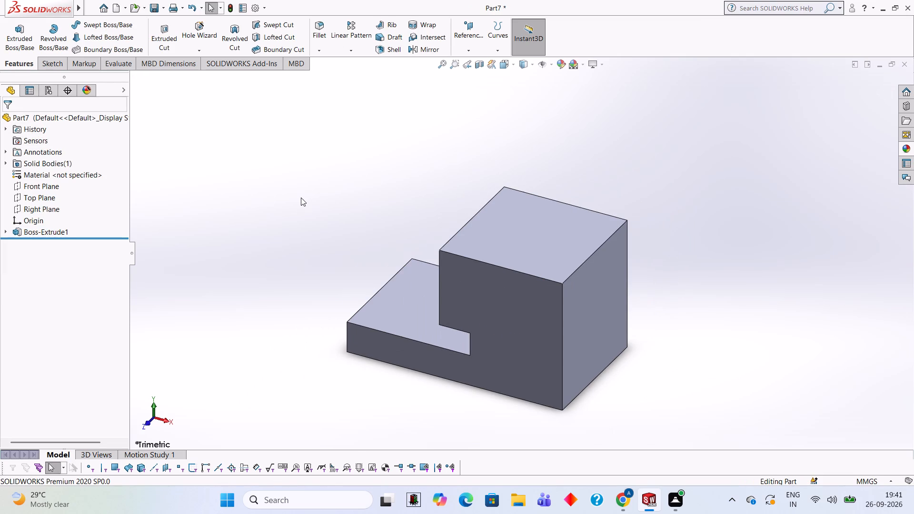
pyautogui.moveTo(302, 219); pyautogui.dragTo(349, 195, button='middle')
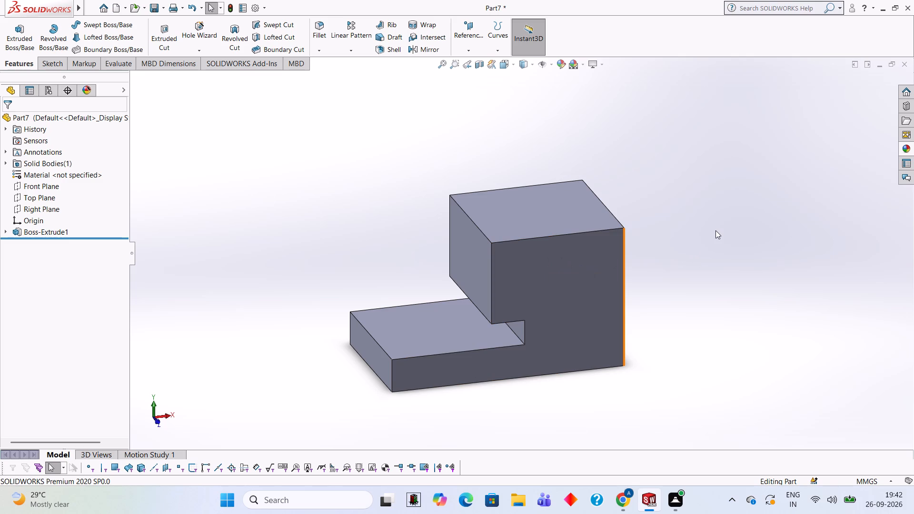
pyautogui.moveTo(715, 230); pyautogui.dragTo(636, 217, button='middle')
pyautogui.click(570, 284)
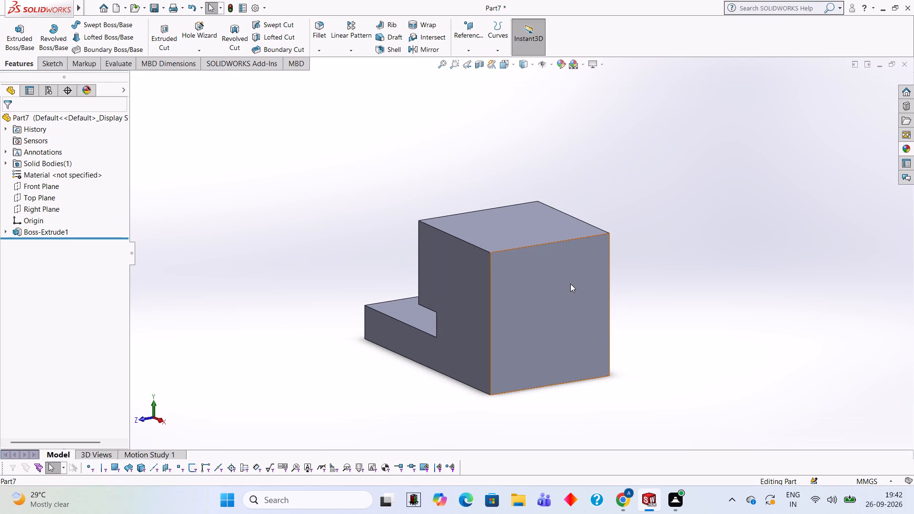
pyautogui.click(612, 257)
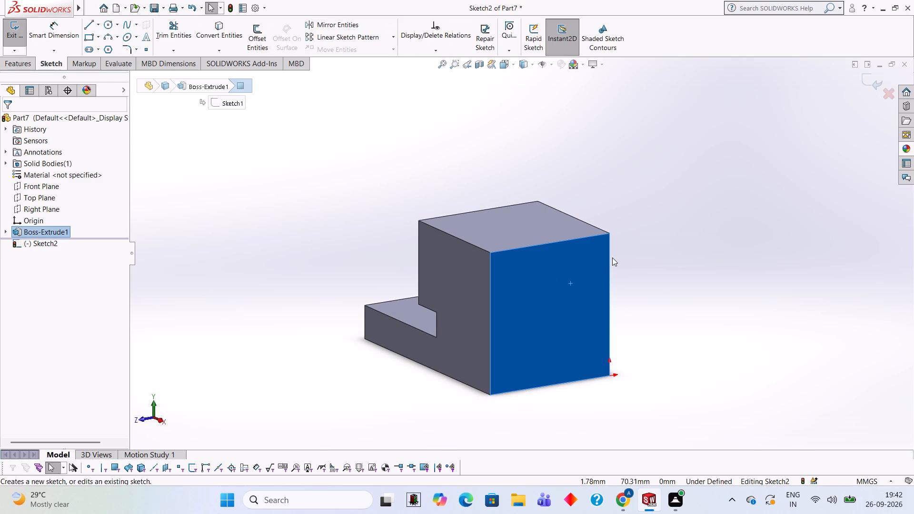
pyautogui.hotkey('ctrl', '8')
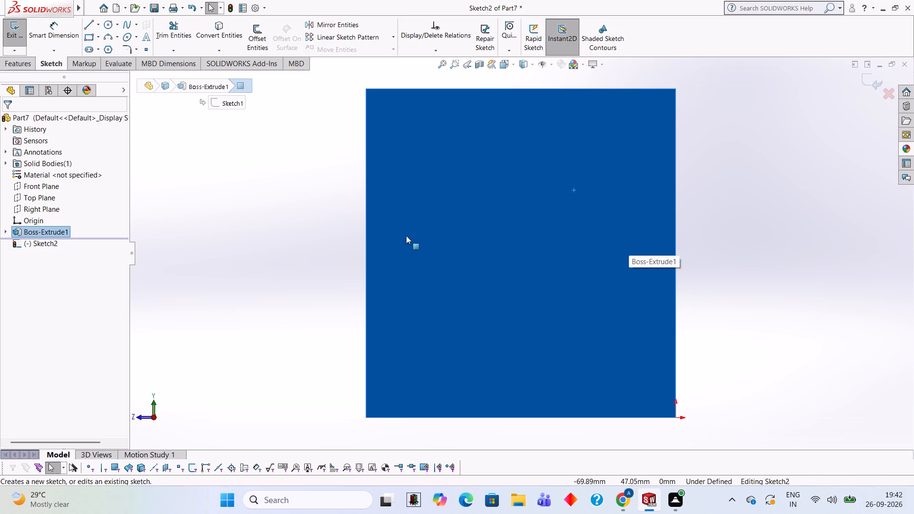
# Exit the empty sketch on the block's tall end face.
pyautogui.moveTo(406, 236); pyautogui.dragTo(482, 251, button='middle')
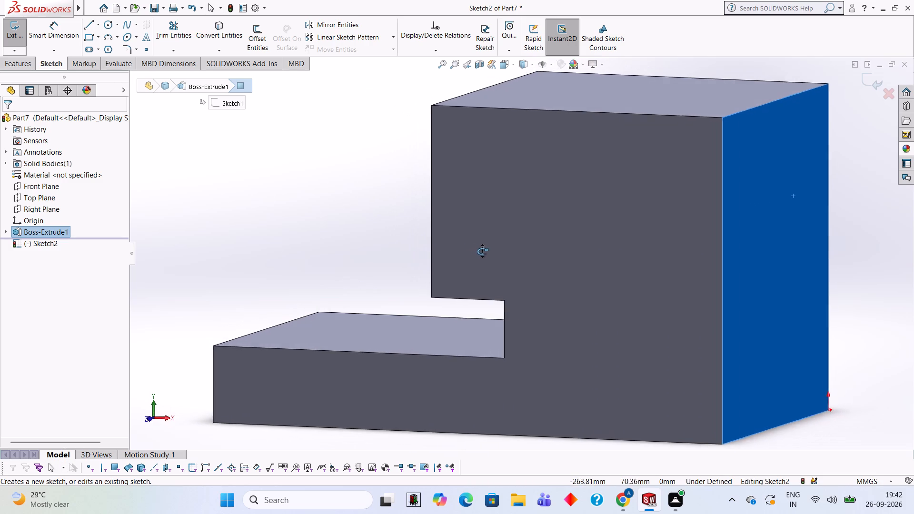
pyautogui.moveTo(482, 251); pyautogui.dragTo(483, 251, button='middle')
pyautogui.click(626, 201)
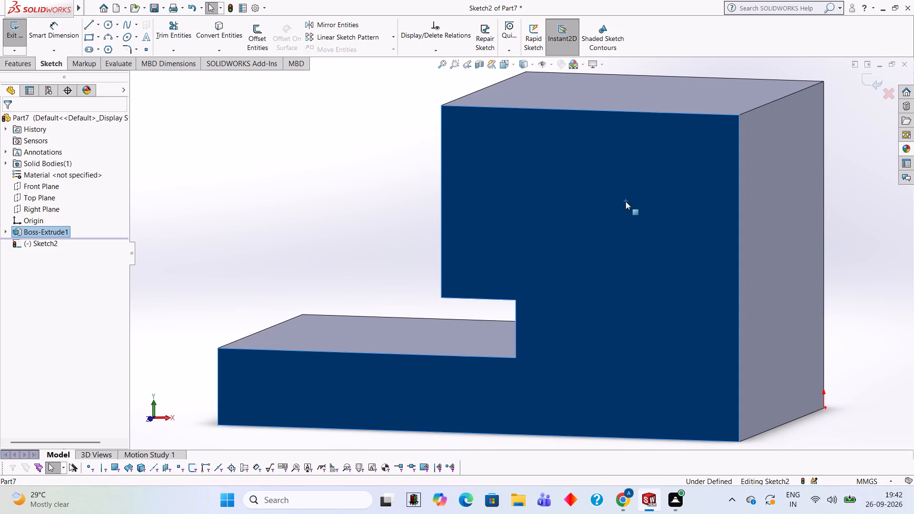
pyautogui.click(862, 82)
# On the block's stepped side face, sketch a closed line rectangle 20 mm high and 40 mm wide, standing on the top edge's outer corner.
pyautogui.click(635, 182)
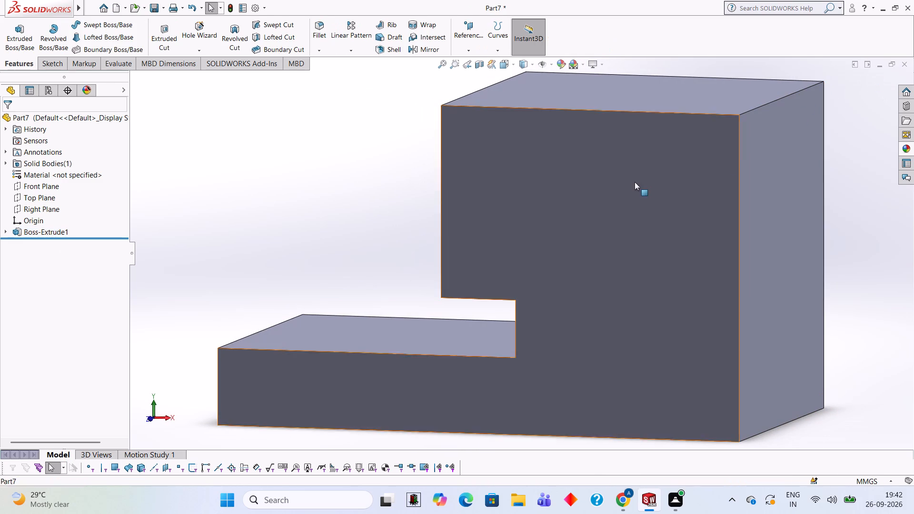
pyautogui.click(682, 160)
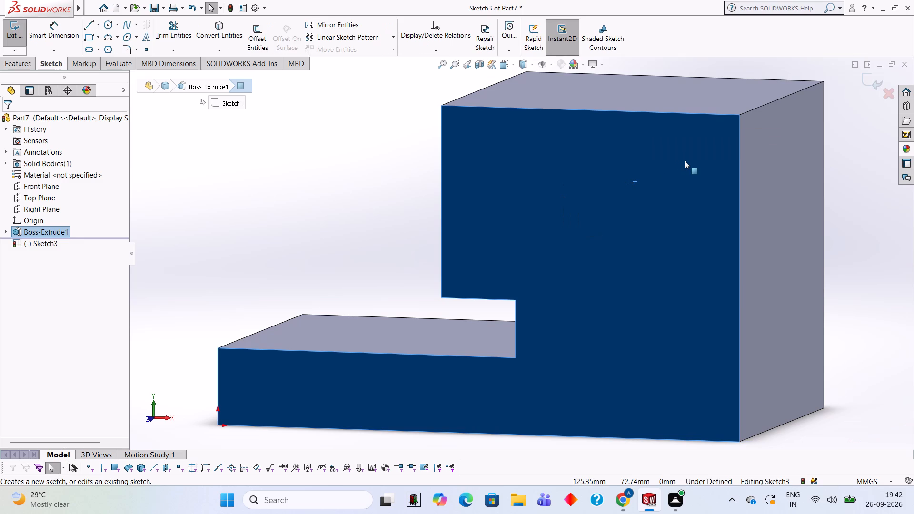
pyautogui.hotkey('ctrl', '8')
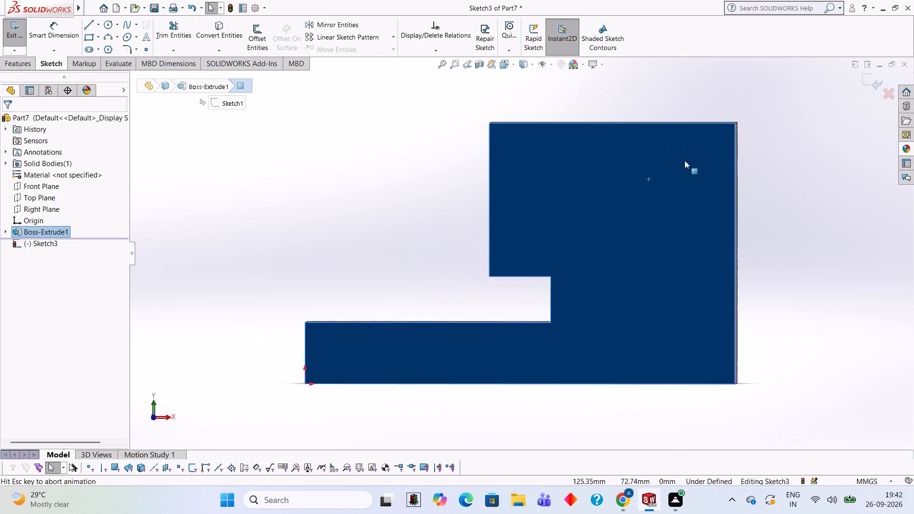
pyautogui.click(92, 27)
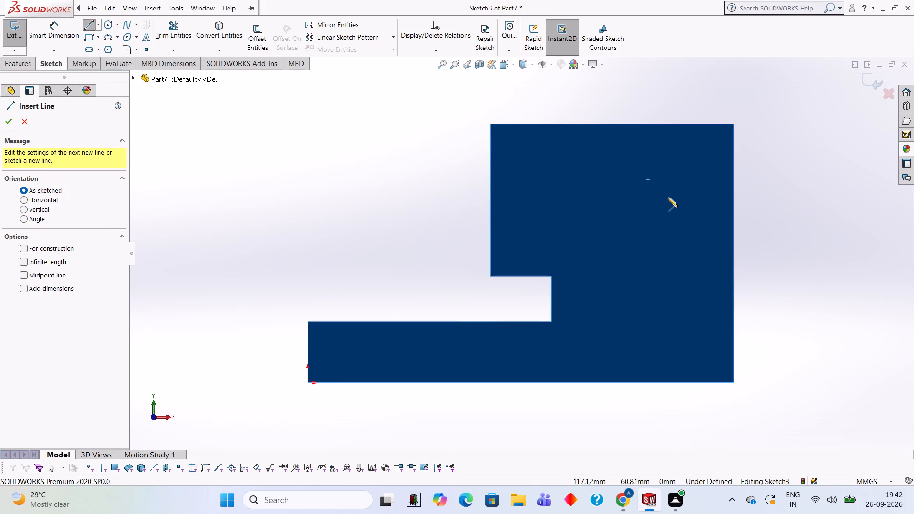
pyautogui.click(734, 126)
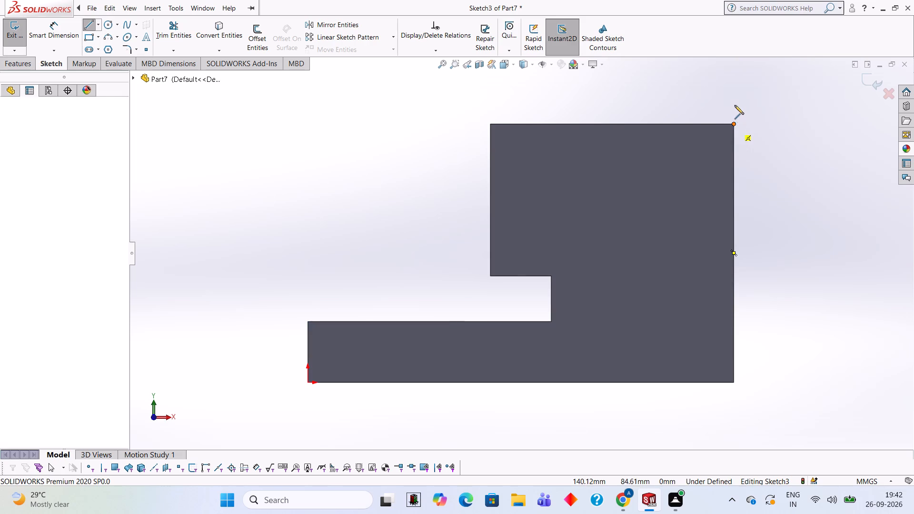
pyautogui.scroll(1, 732, 76)
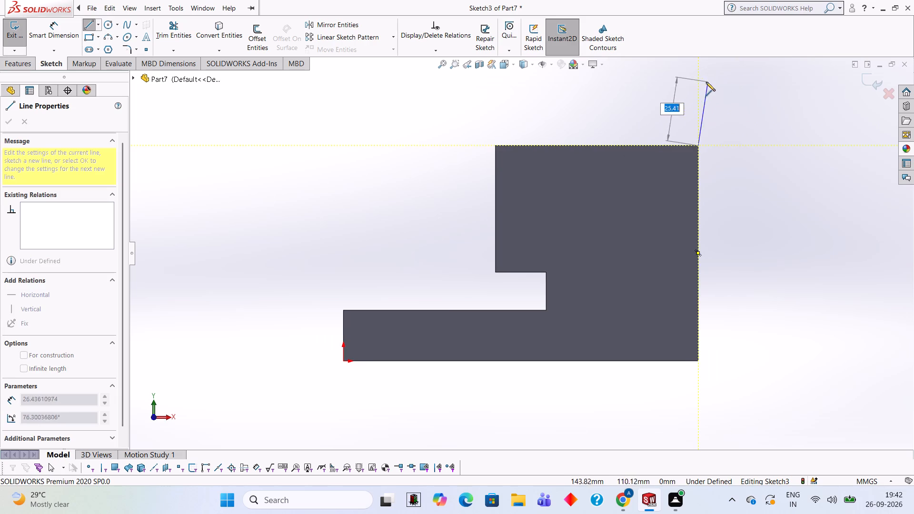
pyautogui.write('20')
pyautogui.press('Return')
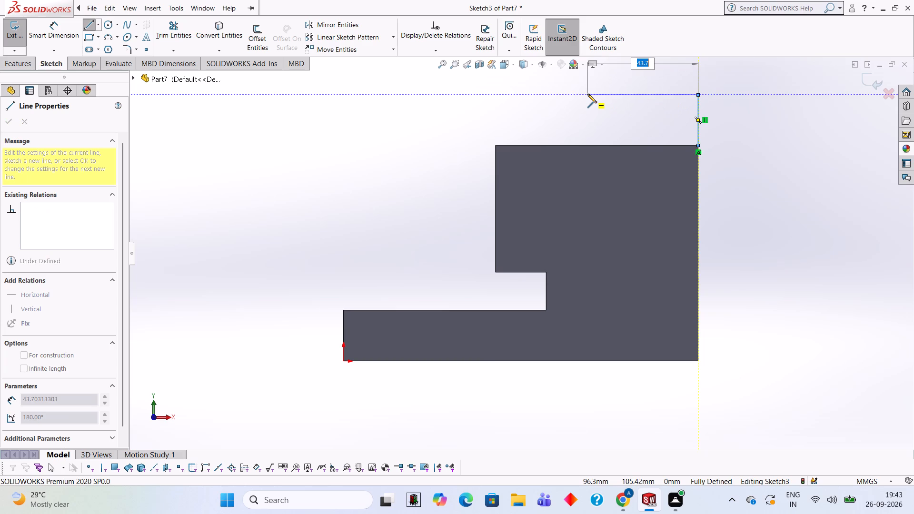
pyautogui.write('40')
pyautogui.press('Return')
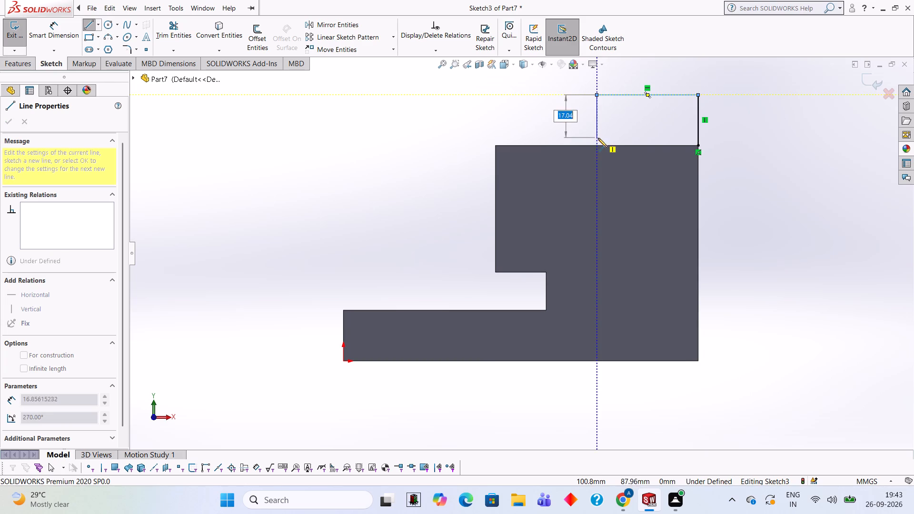
pyautogui.click(596, 144)
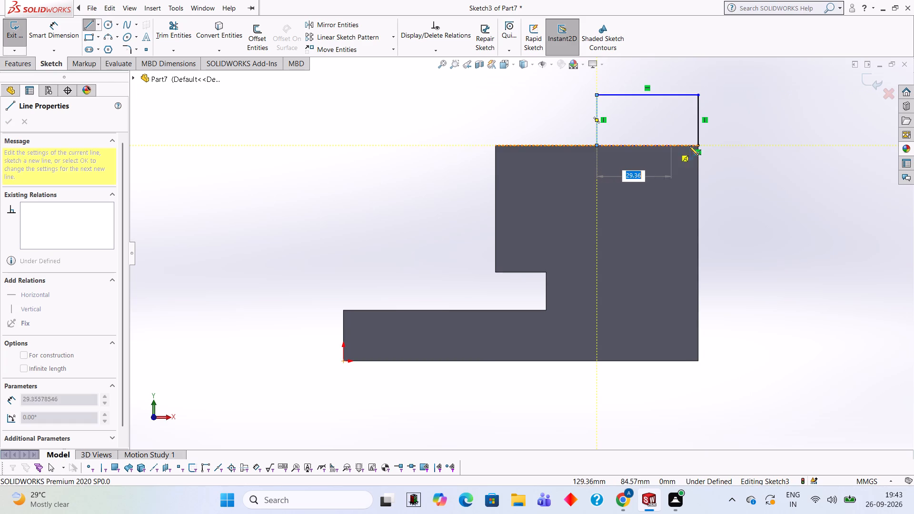
pyautogui.click(697, 146)
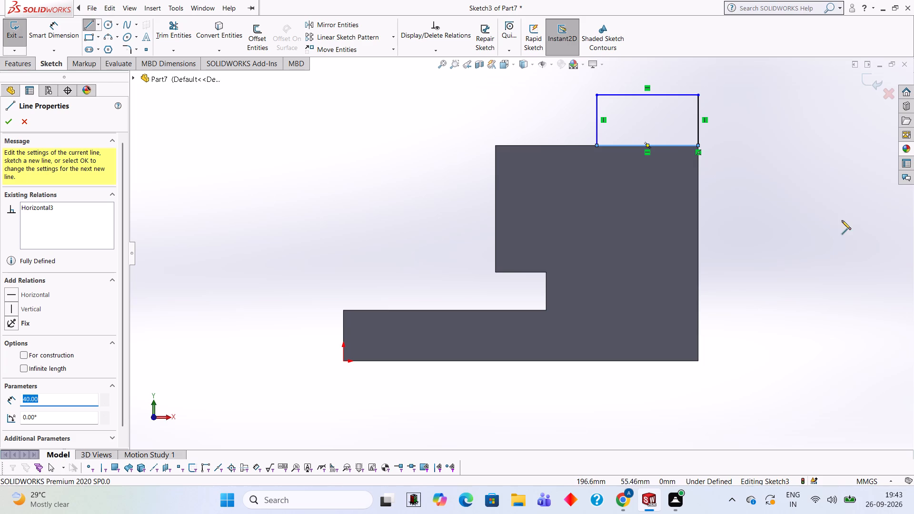
# Extrude the rectangle as a blind boss 80 mm deep, reversed to run along the block's top and merged with it.
pyautogui.moveTo(802, 185); pyautogui.dragTo(743, 191, button='middle')
pyautogui.scroll(1, 608, 184)
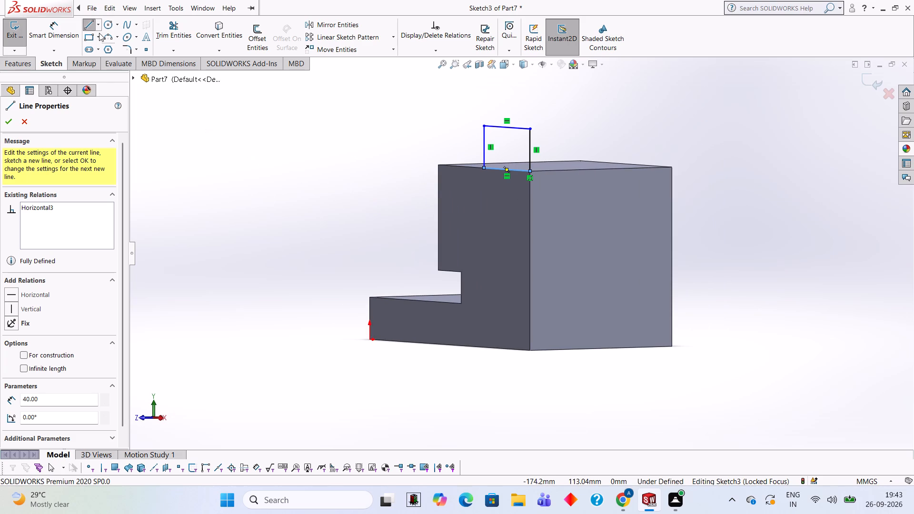
pyautogui.click(23, 62)
pyautogui.click(24, 36)
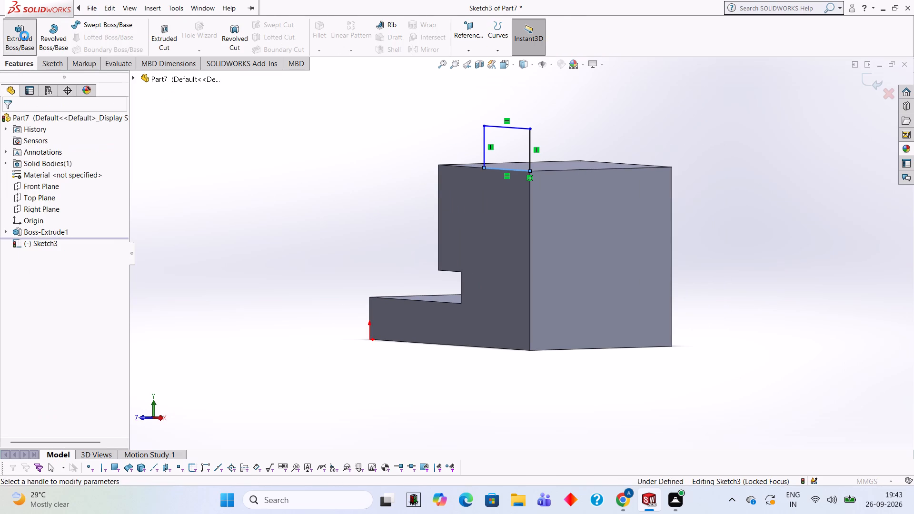
pyautogui.click(14, 183)
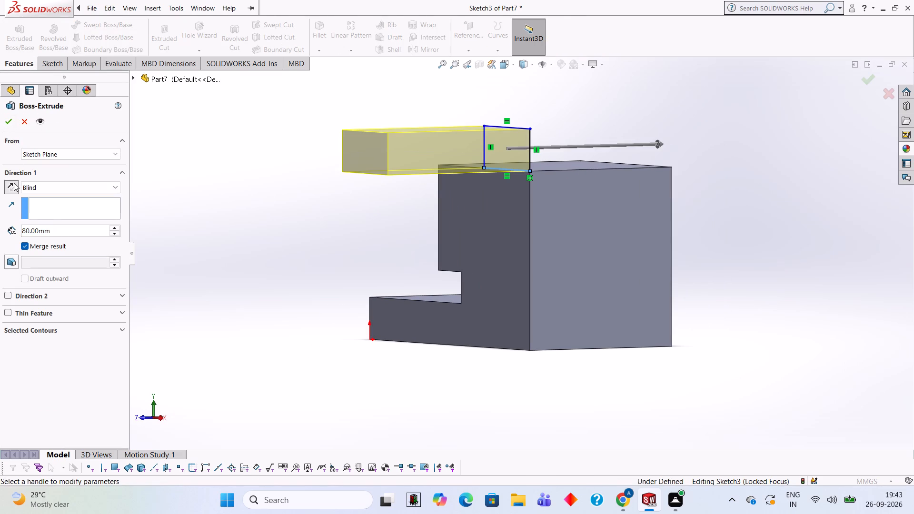
pyautogui.moveTo(290, 173); pyautogui.dragTo(256, 181, button='middle')
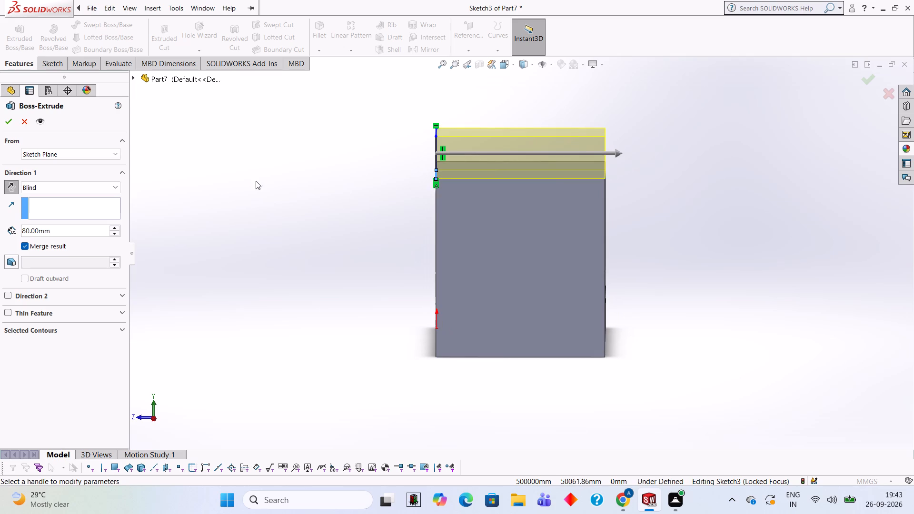
pyautogui.click(3, 118)
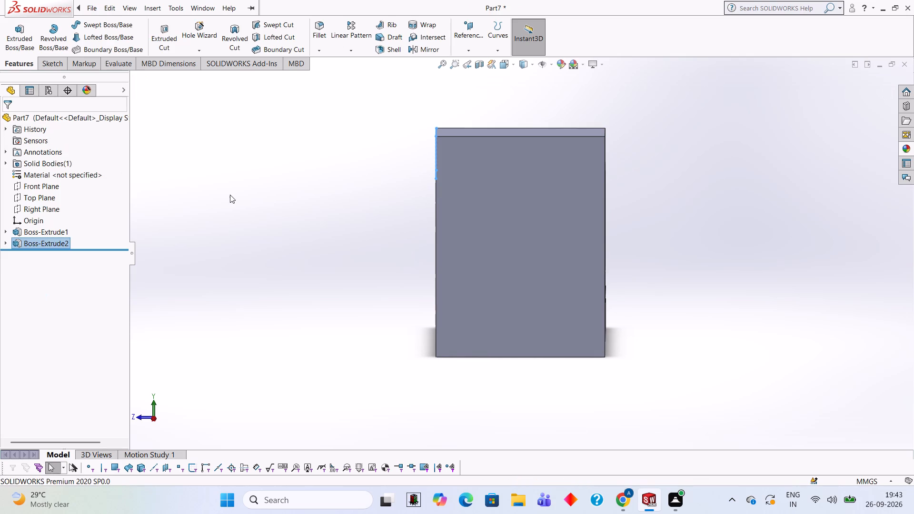
pyautogui.click(232, 194)
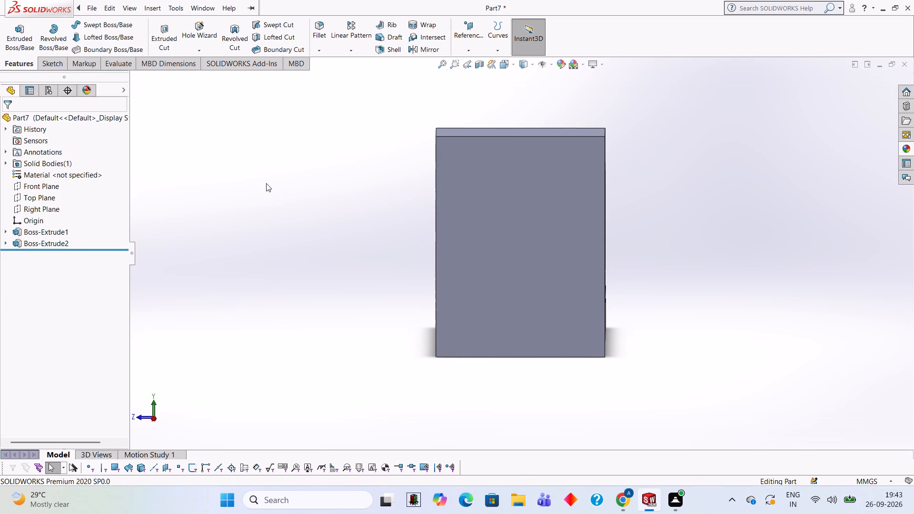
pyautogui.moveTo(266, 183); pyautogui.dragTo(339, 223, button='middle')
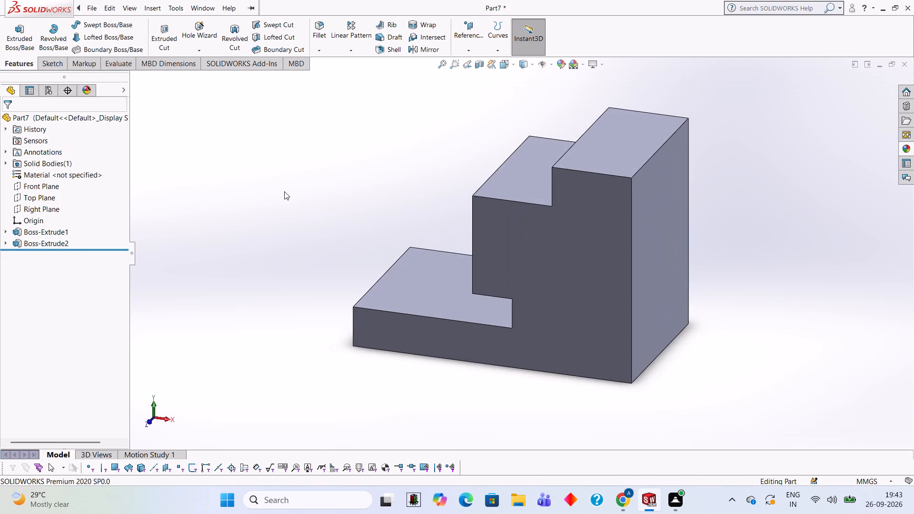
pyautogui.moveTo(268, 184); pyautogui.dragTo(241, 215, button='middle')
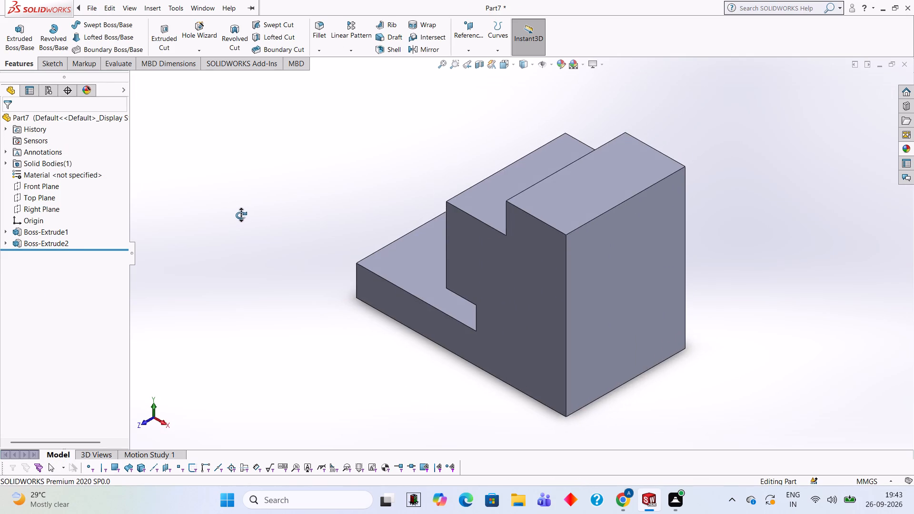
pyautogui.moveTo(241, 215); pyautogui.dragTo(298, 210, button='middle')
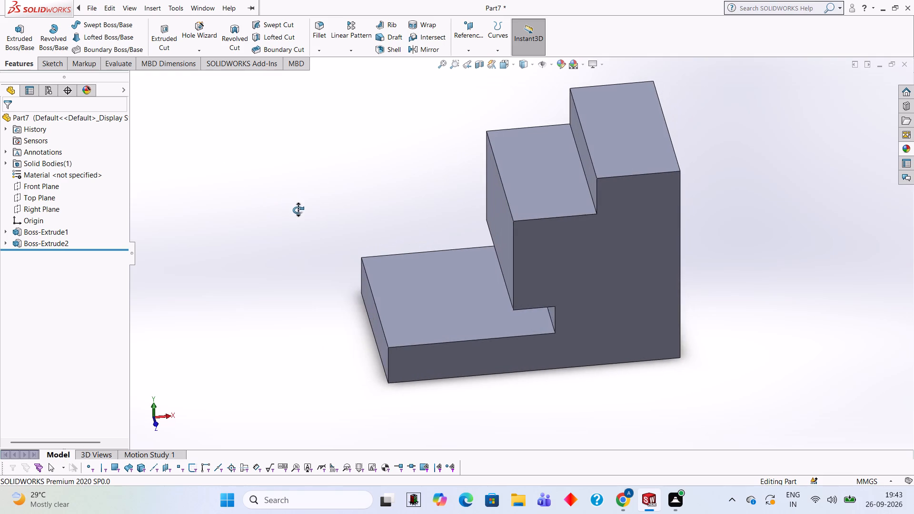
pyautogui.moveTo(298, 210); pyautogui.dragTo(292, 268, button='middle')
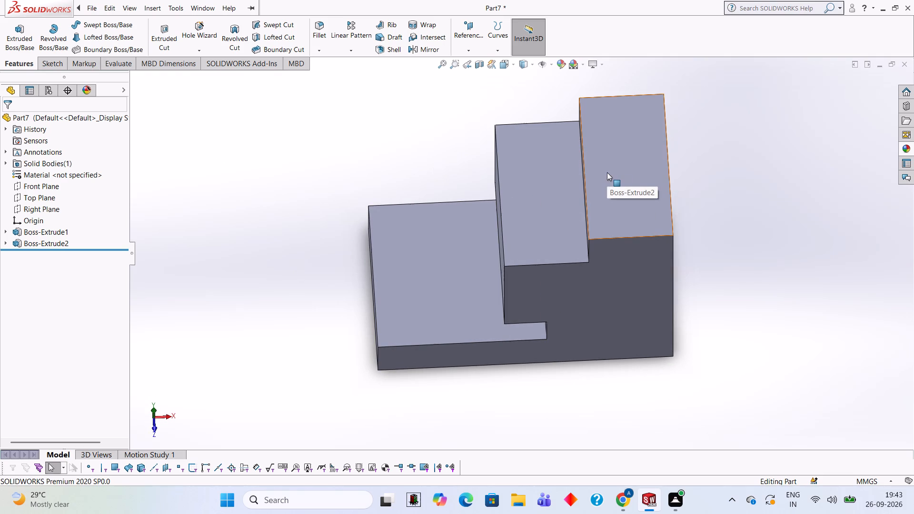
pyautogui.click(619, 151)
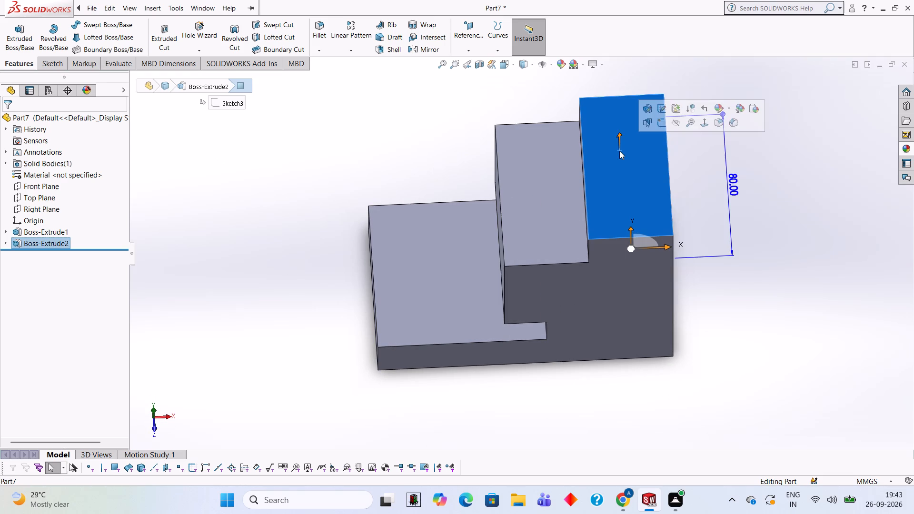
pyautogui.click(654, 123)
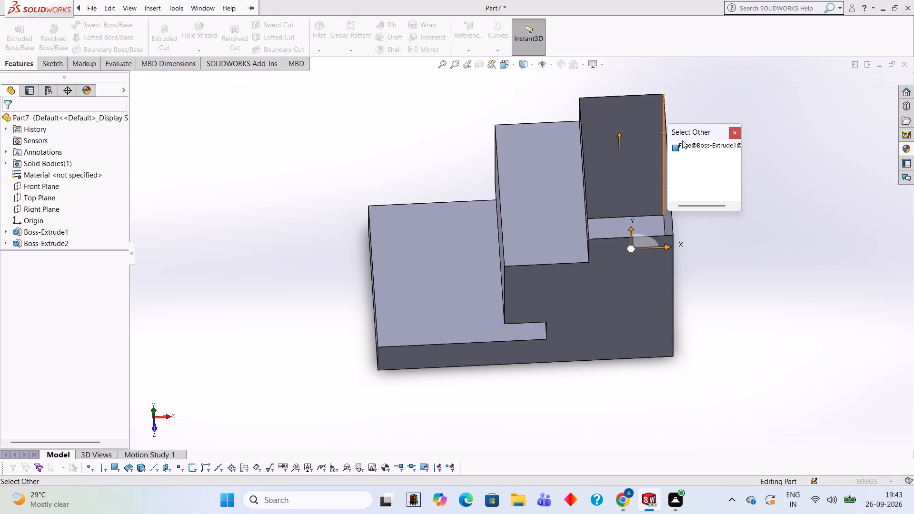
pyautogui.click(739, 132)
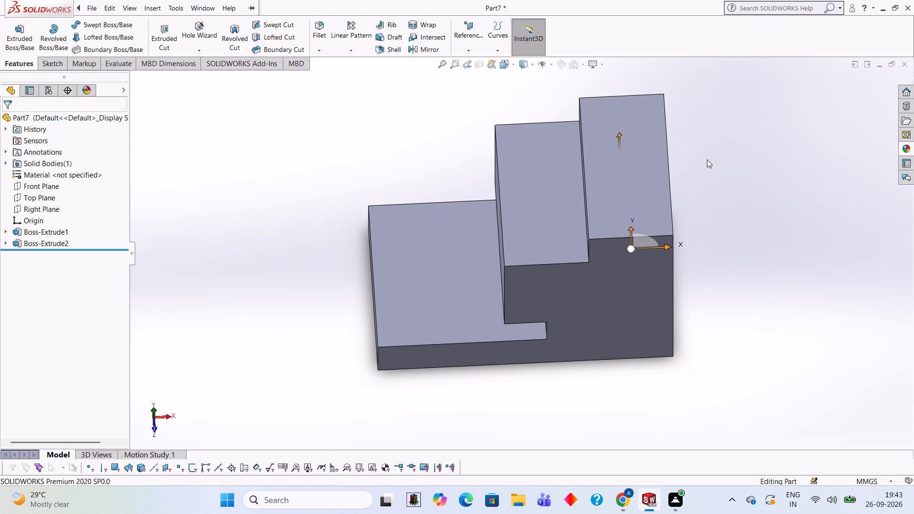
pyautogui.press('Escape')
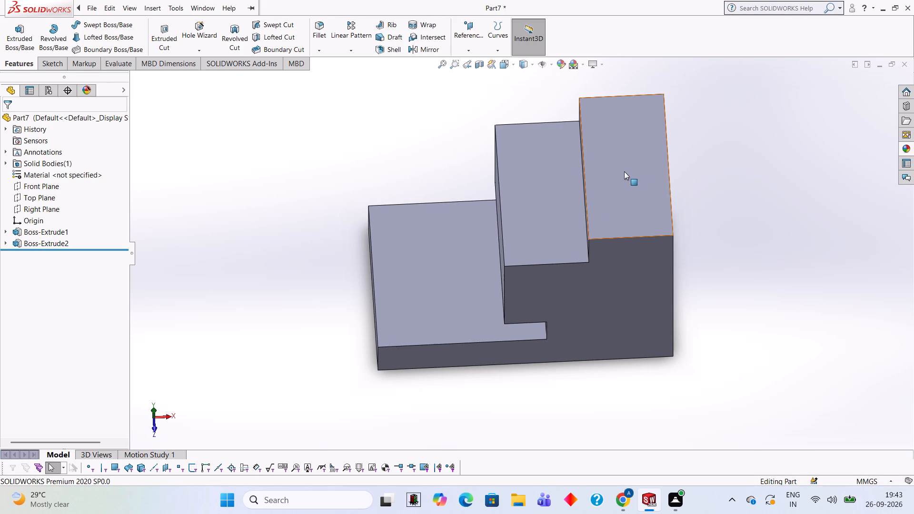
# On the highest step's top face, sketch a corner rectangle spanning its full 40 mm width and about 24 mm along its length.
pyautogui.click(625, 171)
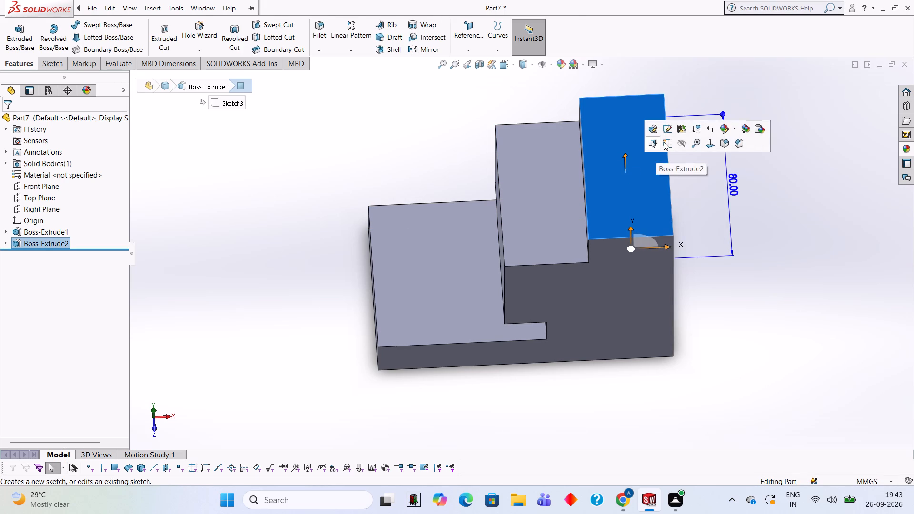
pyautogui.click(664, 142)
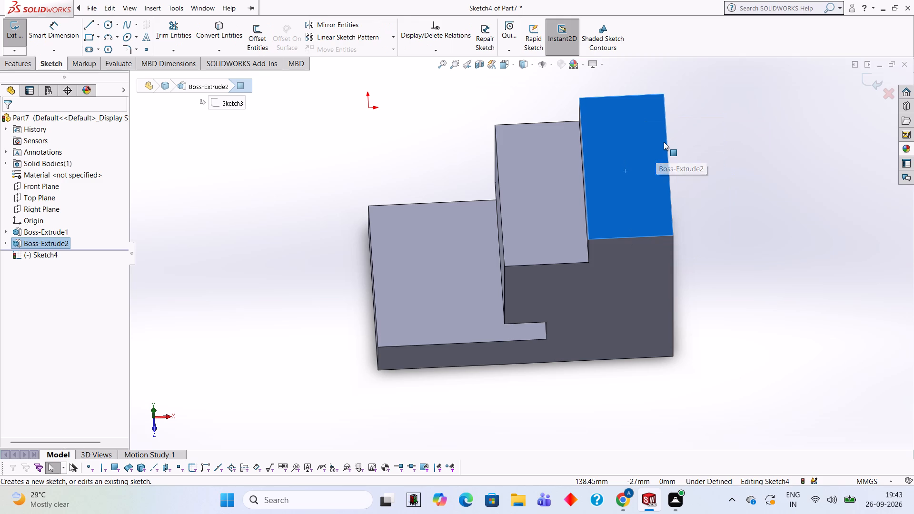
pyautogui.hotkey('ctrl', '8')
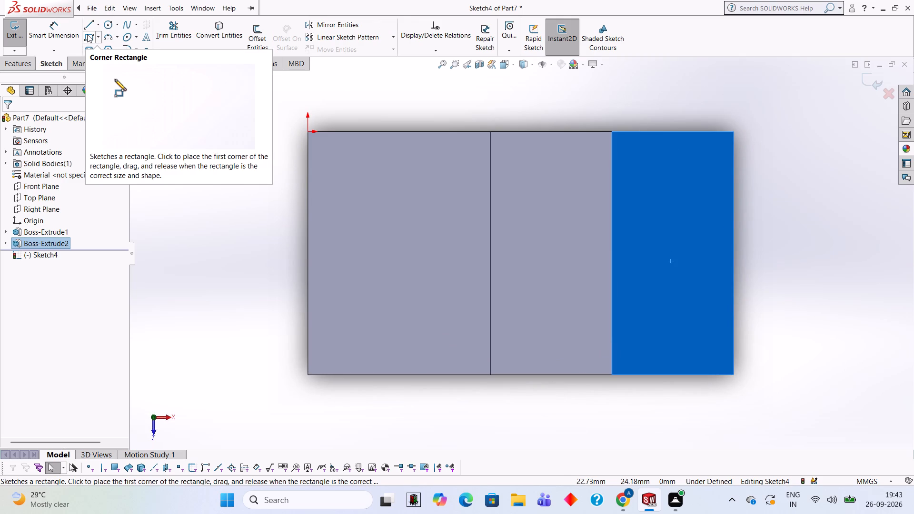
pyautogui.click(87, 34)
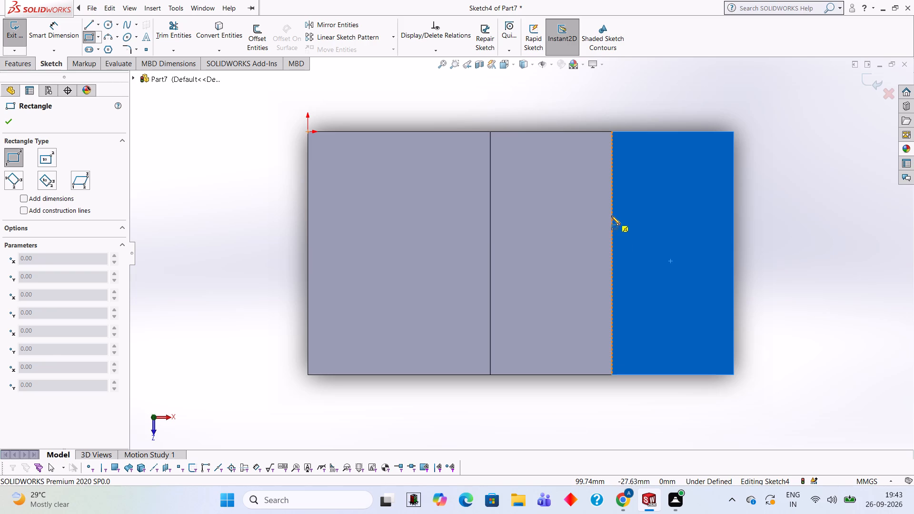
pyautogui.click(611, 216)
pyautogui.click(734, 289)
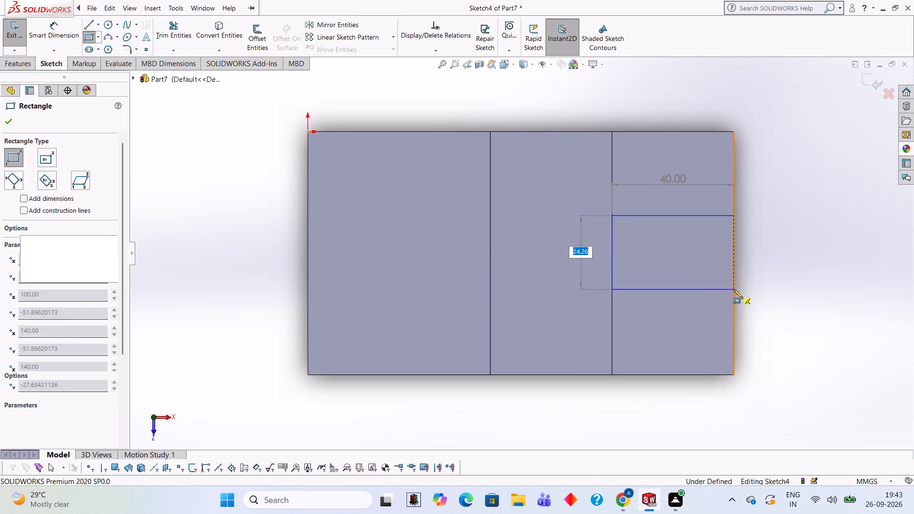
pyautogui.press('Escape')
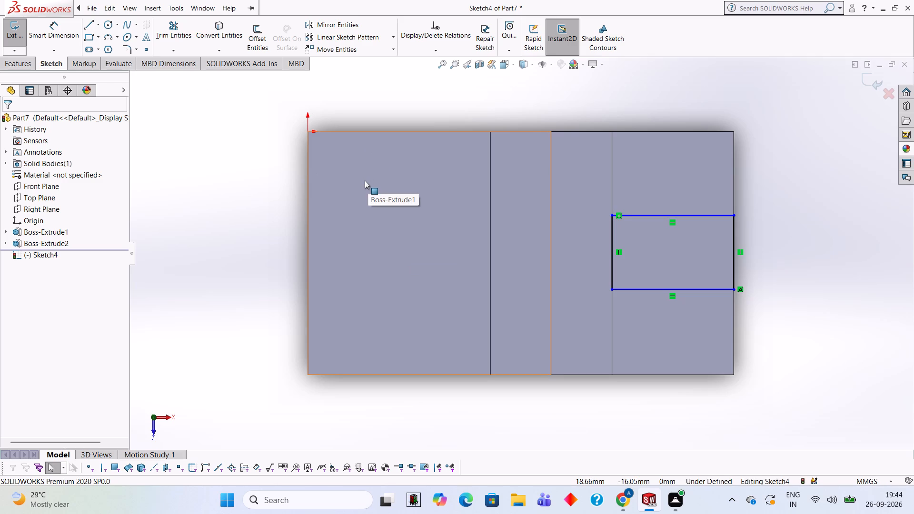
# Calculate 80 minus 30 in Calculator and close it.
pyautogui.write('80')
pyautogui.press('-')
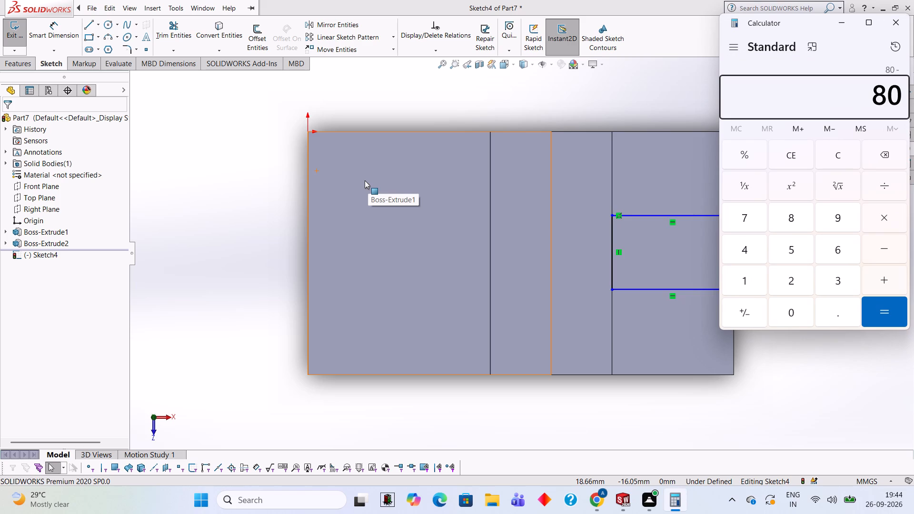
pyautogui.write('30')
pyautogui.press('Return')
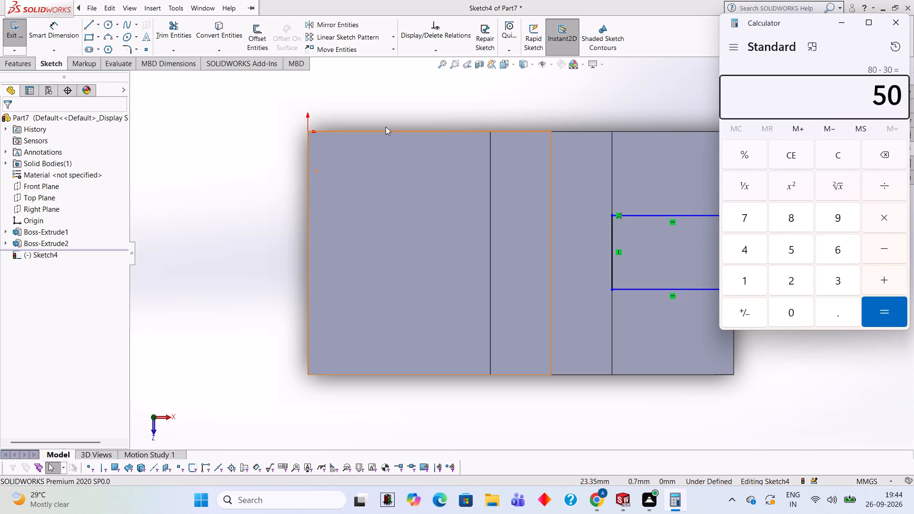
pyautogui.click(902, 18)
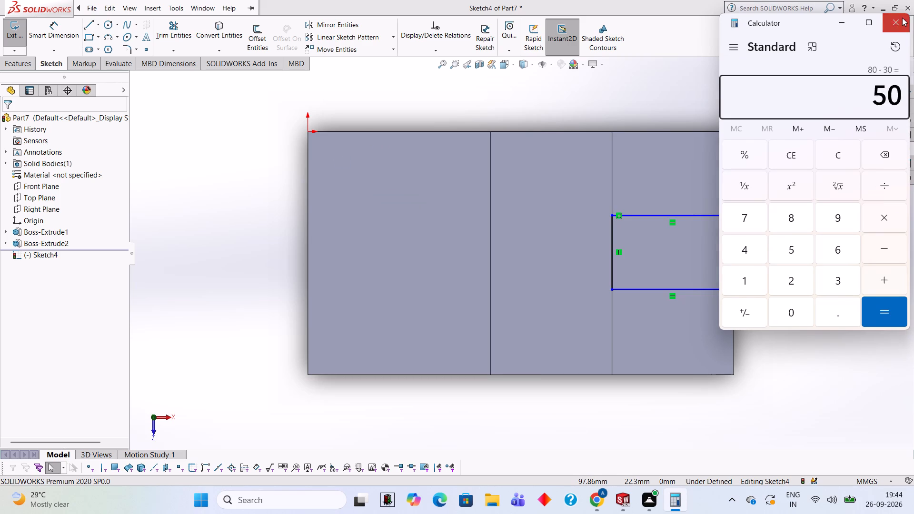
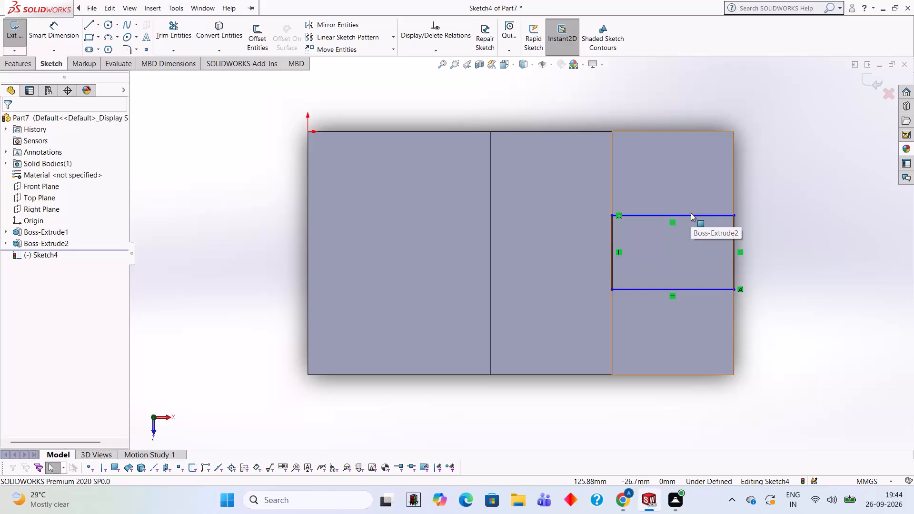
# Dimension the top-step rectangle's two long lines 25 mm from the block's nearest side edges.
pyautogui.click(62, 34)
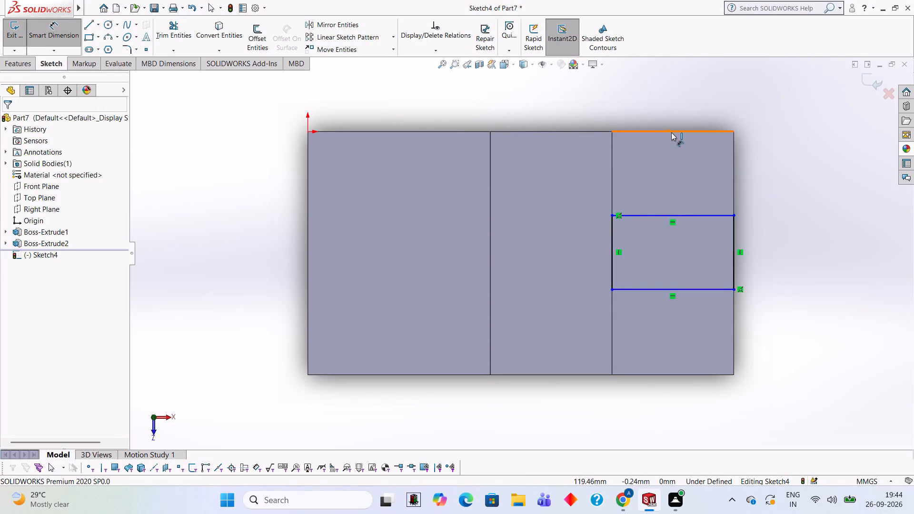
pyautogui.click(708, 131)
pyautogui.click(700, 216)
pyautogui.click(802, 176)
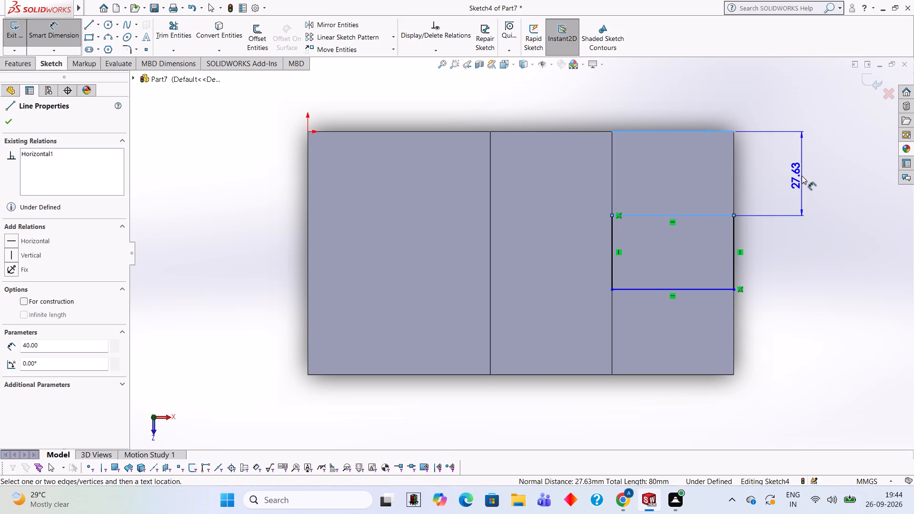
pyautogui.write('25')
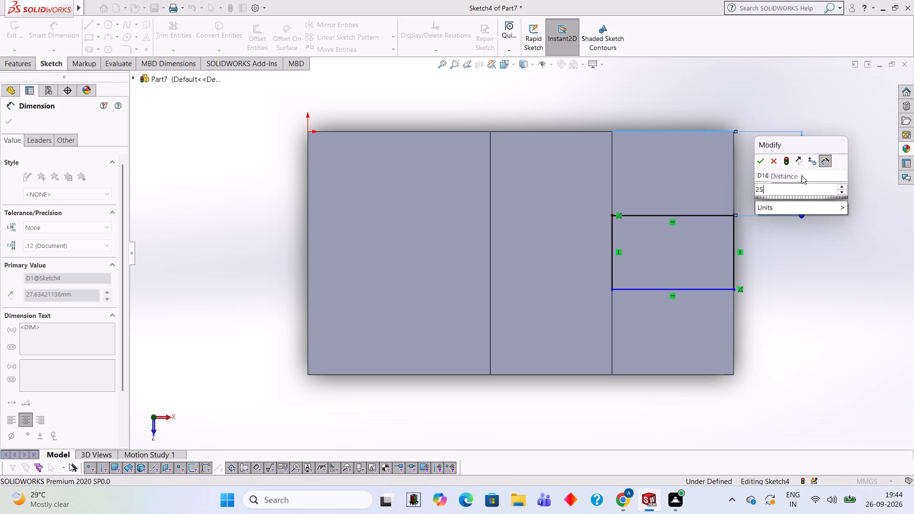
pyautogui.press('Return')
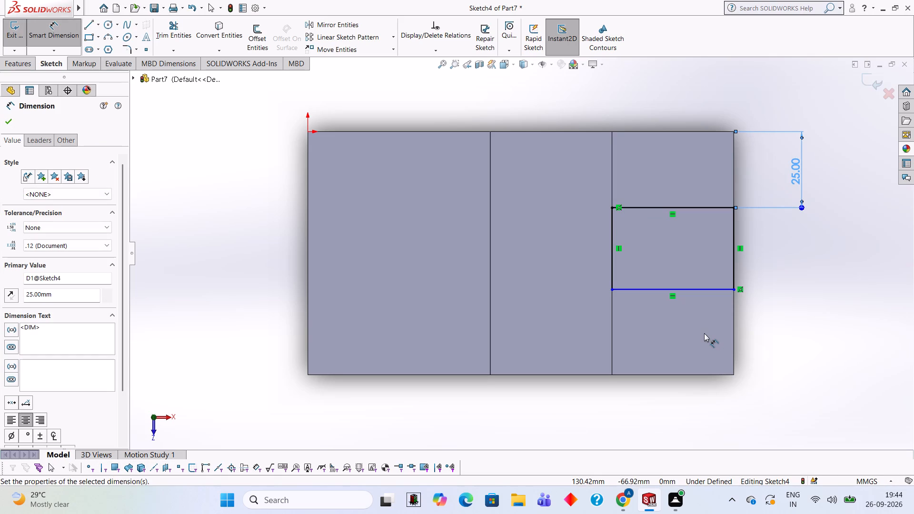
pyautogui.click(705, 290)
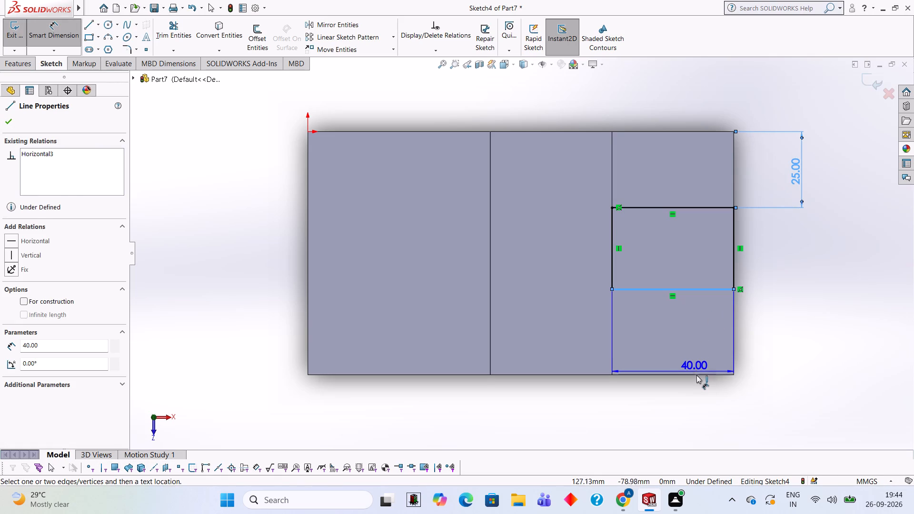
pyautogui.click(696, 376)
pyautogui.click(821, 339)
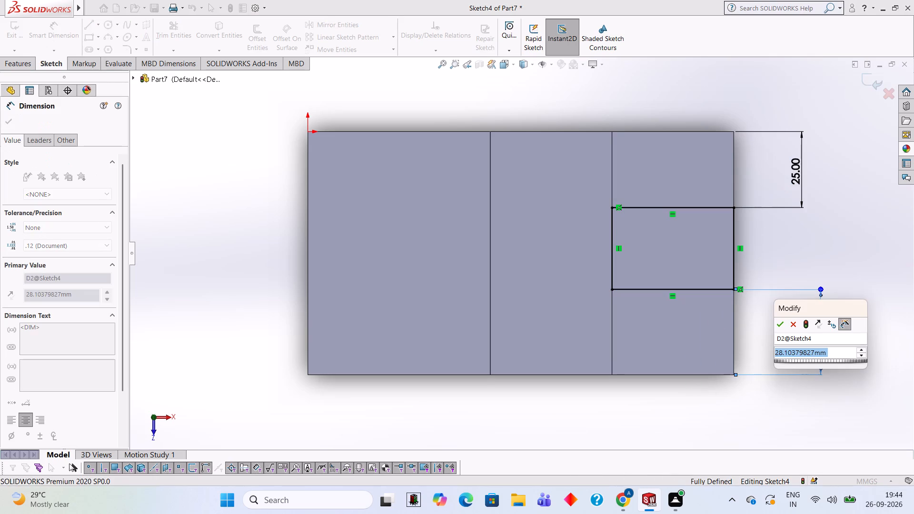
pyautogui.write('25')
pyautogui.press('Return')
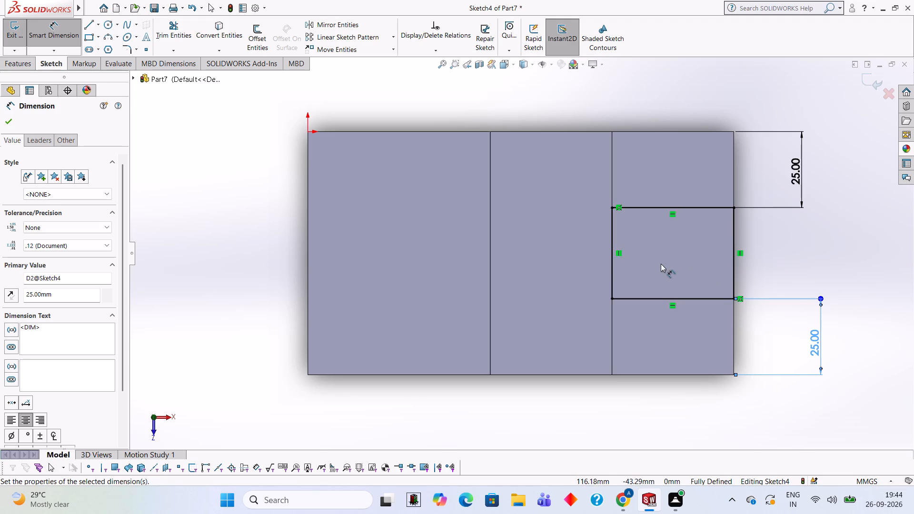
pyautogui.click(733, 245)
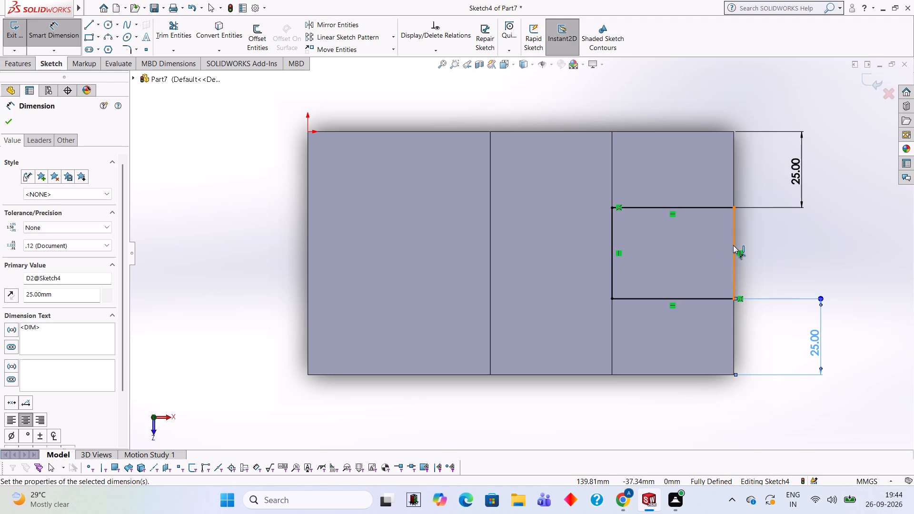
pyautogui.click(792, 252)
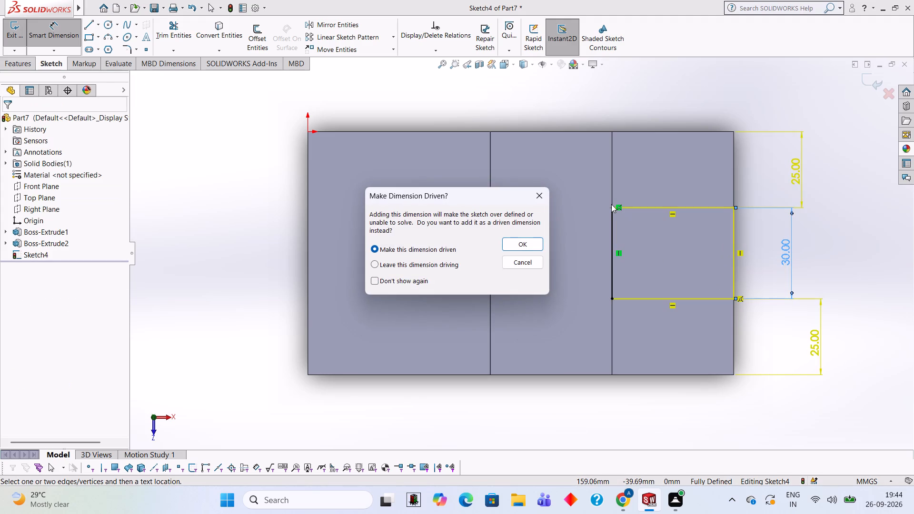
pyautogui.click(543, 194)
# Cut-extrude the rectangle blind 20 mm deep into the highest step.
pyautogui.moveTo(666, 312); pyautogui.dragTo(679, 267, button='middle')
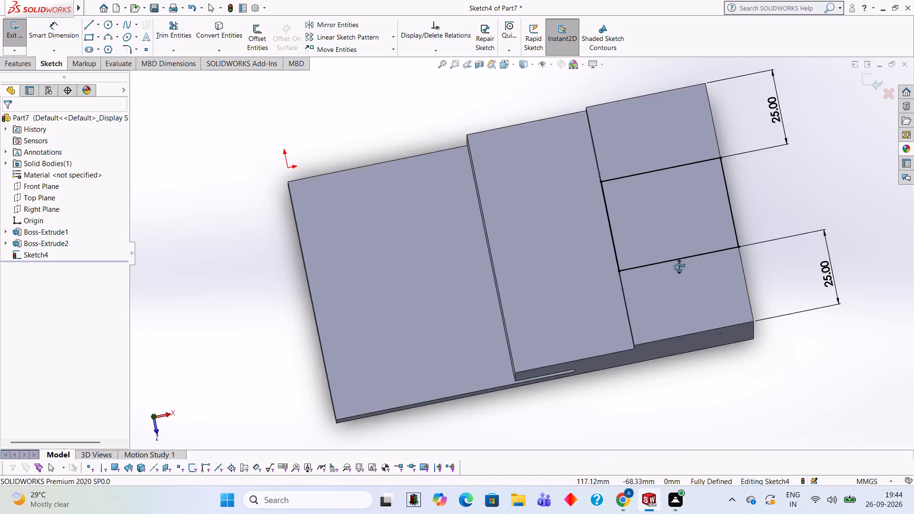
pyautogui.moveTo(679, 267); pyautogui.dragTo(665, 230, button='middle')
pyautogui.moveTo(589, 210); pyautogui.dragTo(601, 198, button='middle')
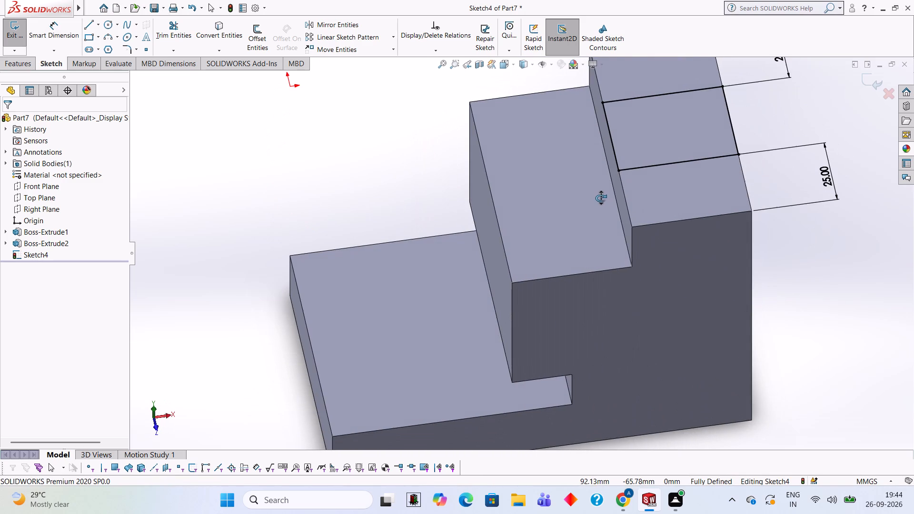
pyautogui.moveTo(601, 198); pyautogui.dragTo(590, 242, button='middle')
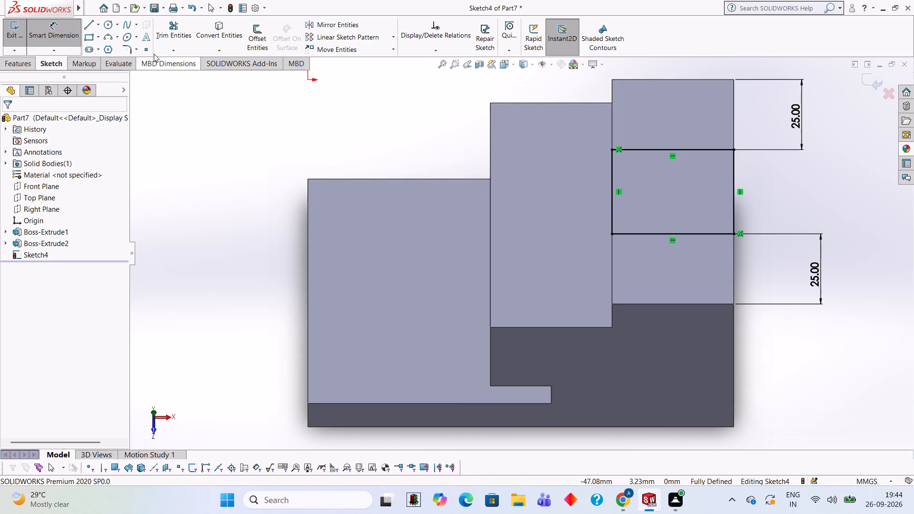
pyautogui.click(24, 68)
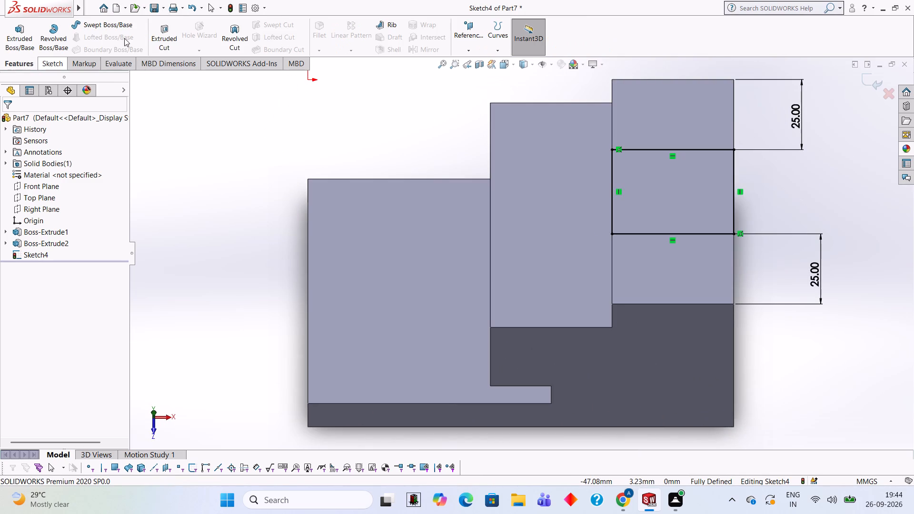
pyautogui.click(159, 39)
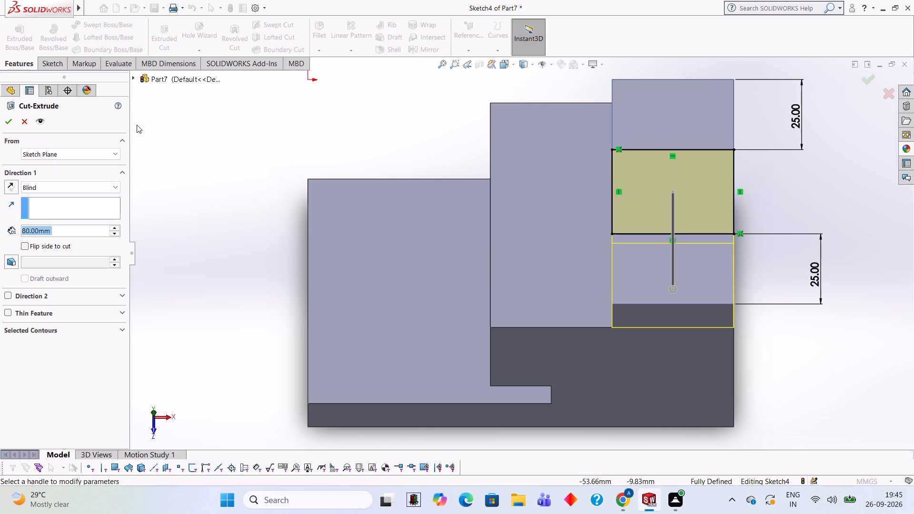
pyautogui.write('20')
pyautogui.press('Return')
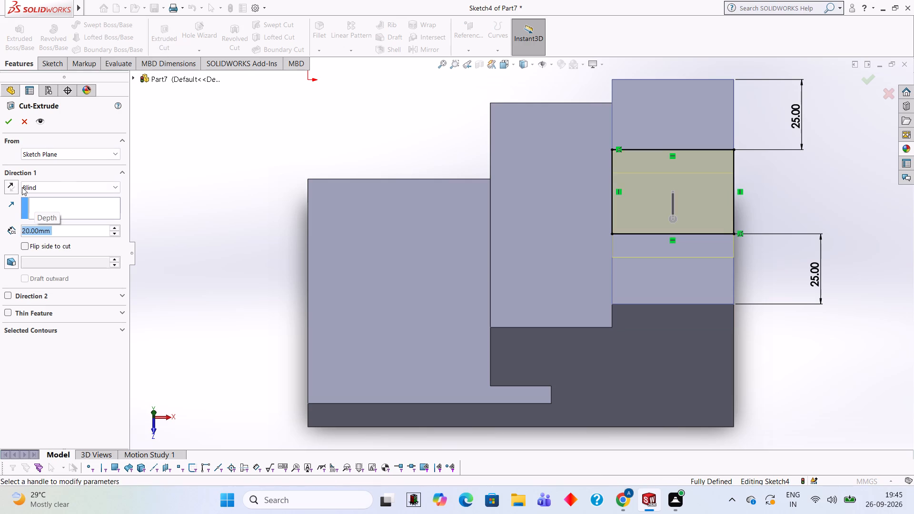
pyautogui.click(6, 119)
pyautogui.click(208, 211)
# On the lowest step's top face, start a sketch and draw a 20 mm line from the origin corner along the outer edge.
pyautogui.moveTo(238, 218); pyautogui.dragTo(294, 186, button='middle')
pyautogui.scroll(2, 294, 186)
pyautogui.moveTo(294, 186); pyautogui.dragTo(287, 168, button='middle')
pyautogui.moveTo(722, 294); pyautogui.dragTo(693, 276, button='middle')
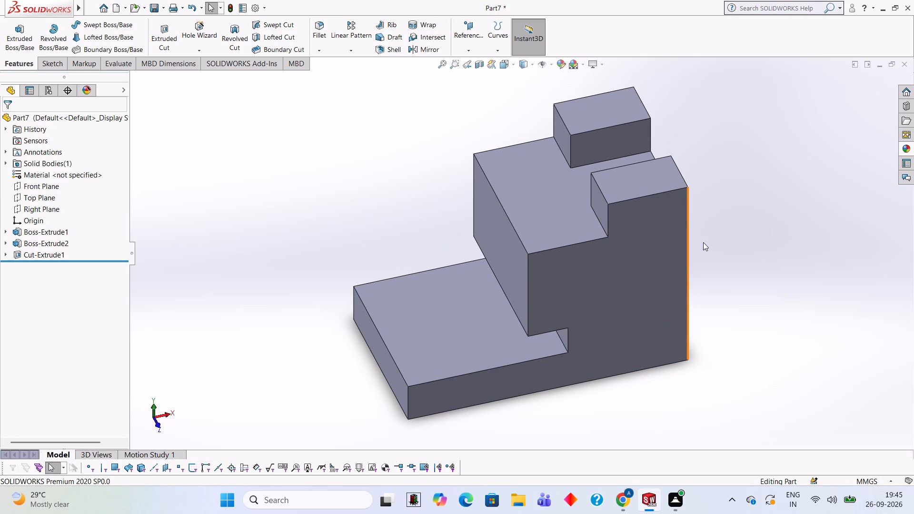
pyautogui.moveTo(701, 261); pyautogui.dragTo(720, 273, button='middle')
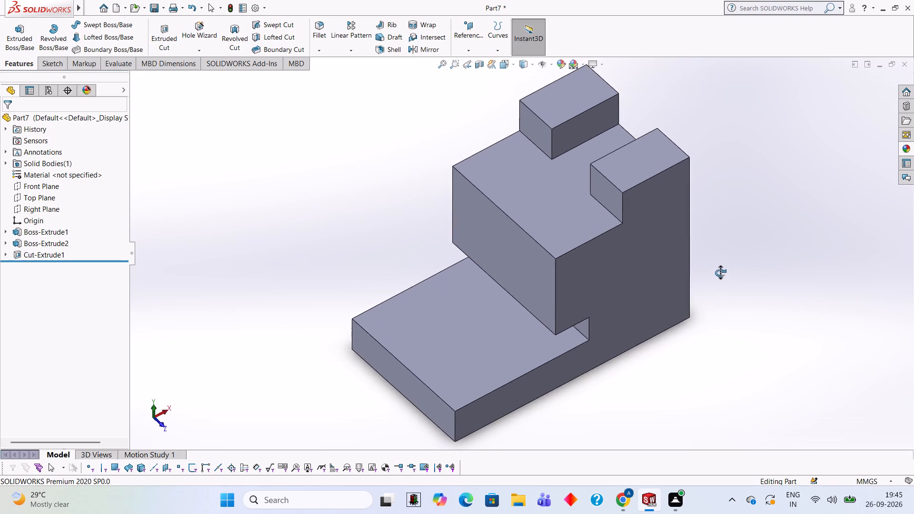
pyautogui.moveTo(720, 273); pyautogui.dragTo(771, 301, button='middle')
pyautogui.click(519, 341)
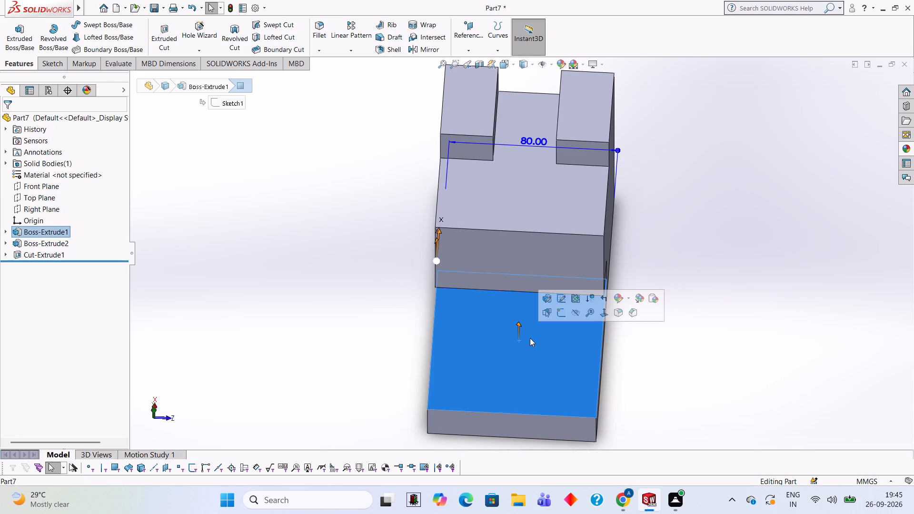
pyautogui.click(562, 314)
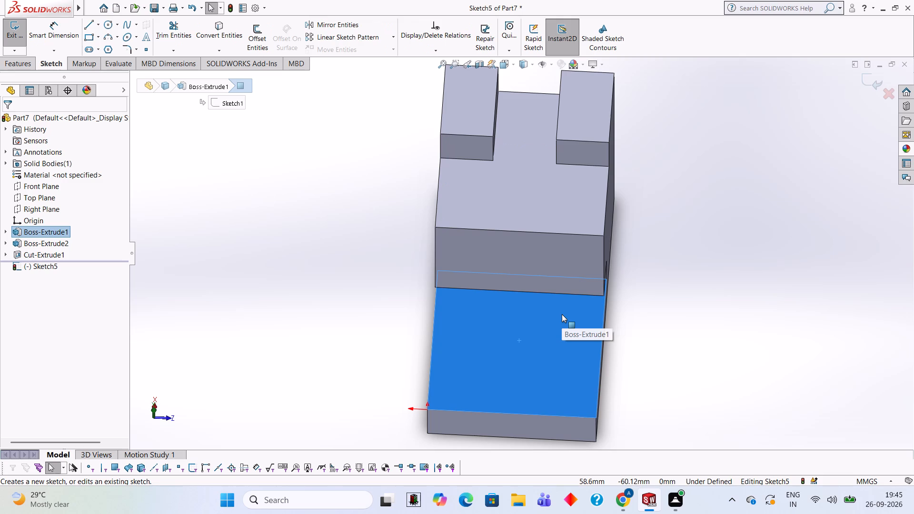
pyautogui.hotkey('ctrl', '8')
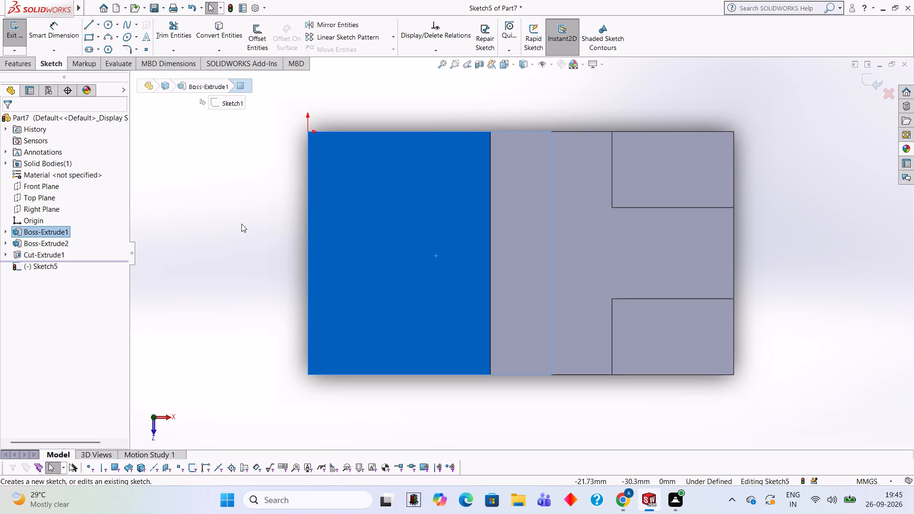
pyautogui.click(90, 28)
pyautogui.click(308, 133)
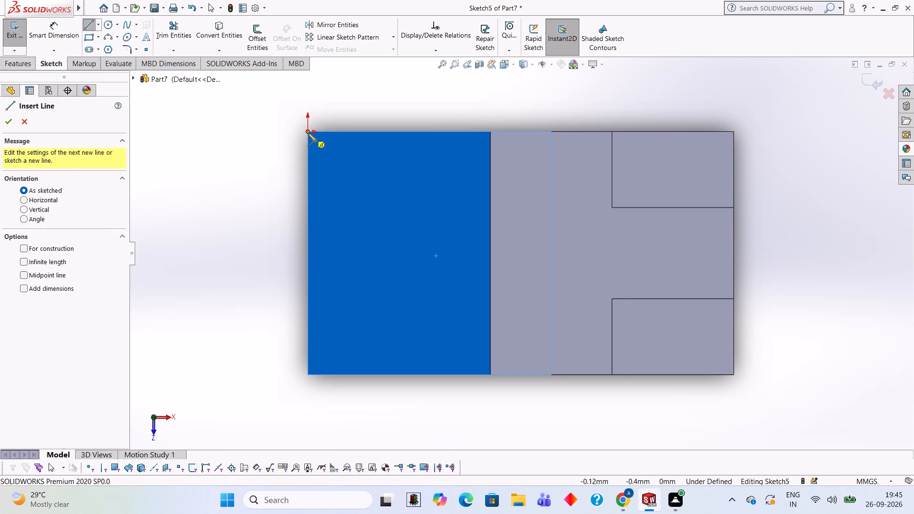
pyautogui.write('20')
pyautogui.press('Return')
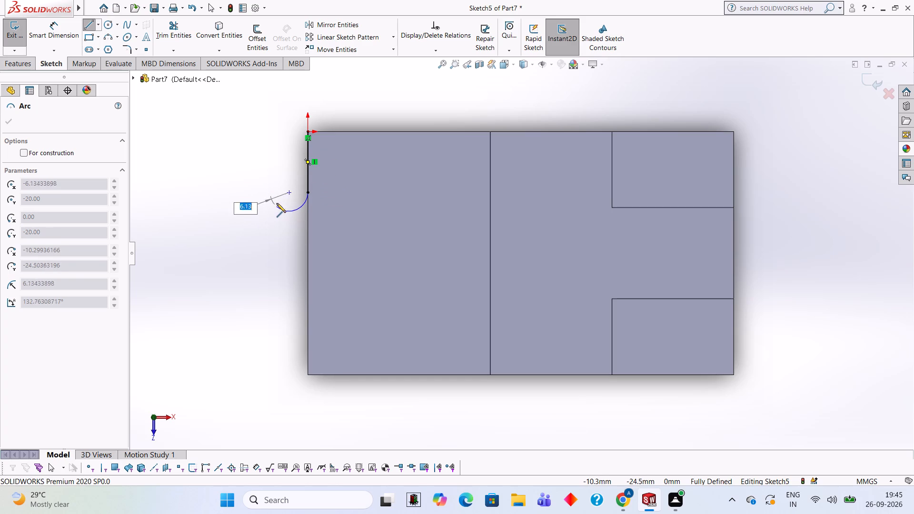
pyautogui.press('Escape')
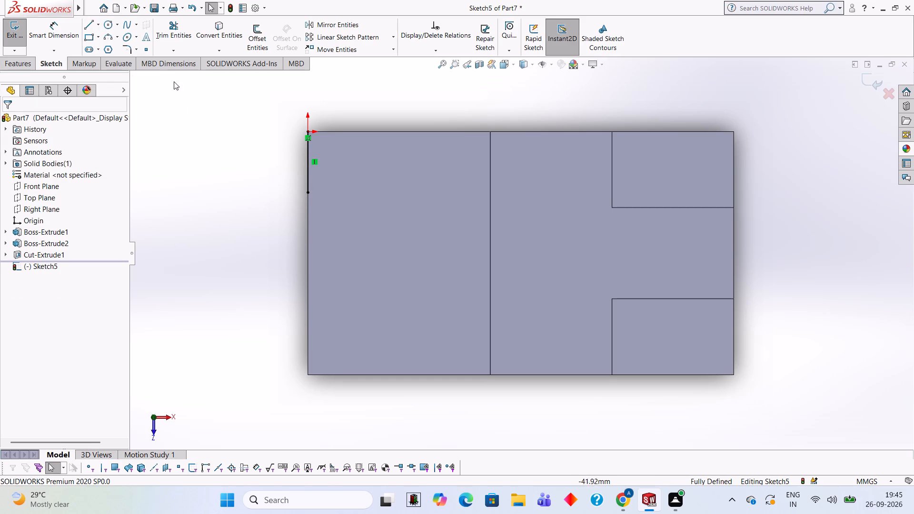
# Sketch a 50 mm line from the outer edge's midpoint, running perpendicular to it toward the higher steps.
pyautogui.click(91, 28)
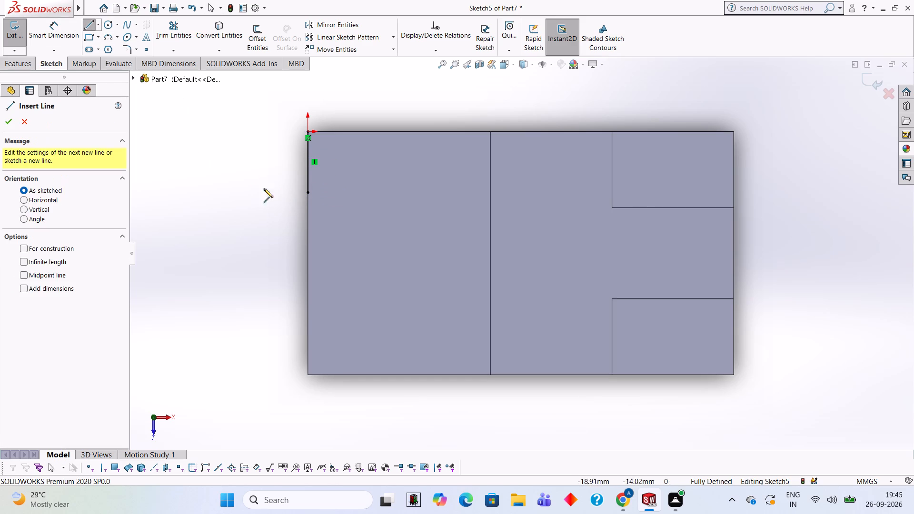
pyautogui.click(307, 252)
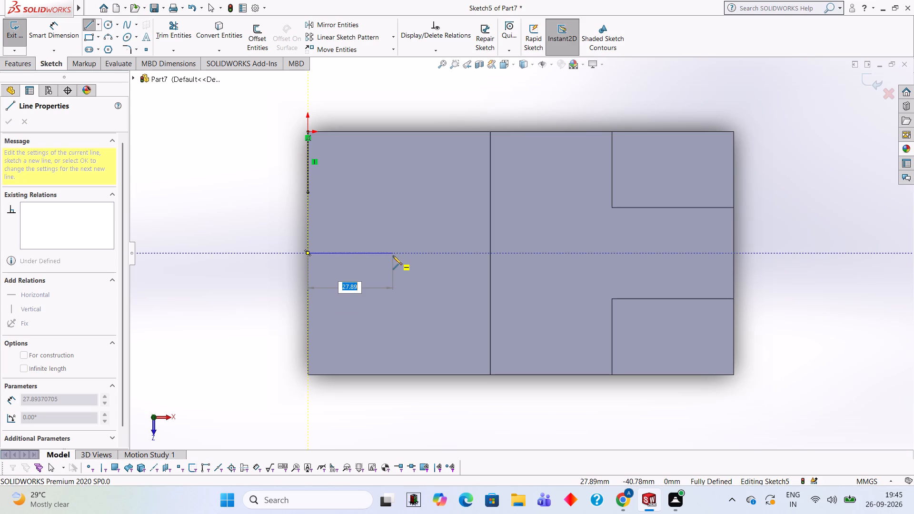
pyautogui.write('50')
pyautogui.press('Return')
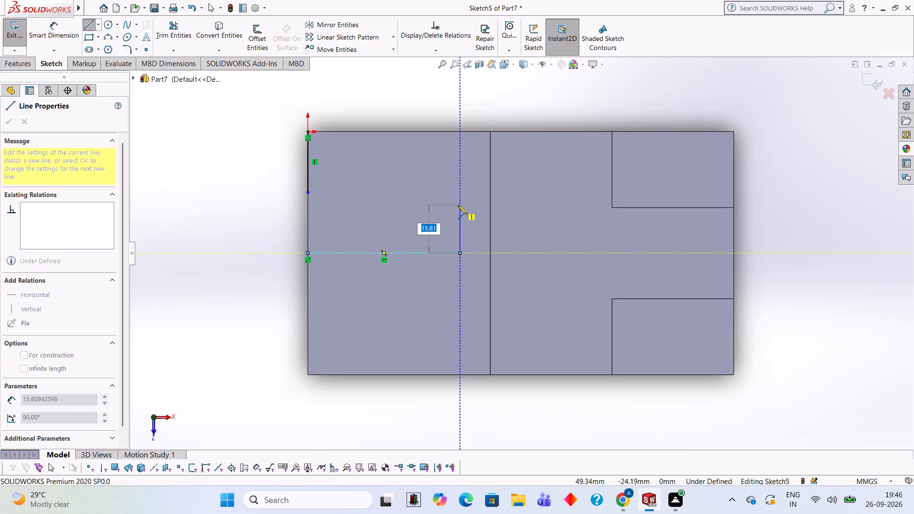
# From the centre line's inner end, chain a perpendicular 15 mm line toward the origin side, a 30 mm line back over it, and a 25 mm line toward the outer edge.
pyautogui.write('15')
pyautogui.press('Return')
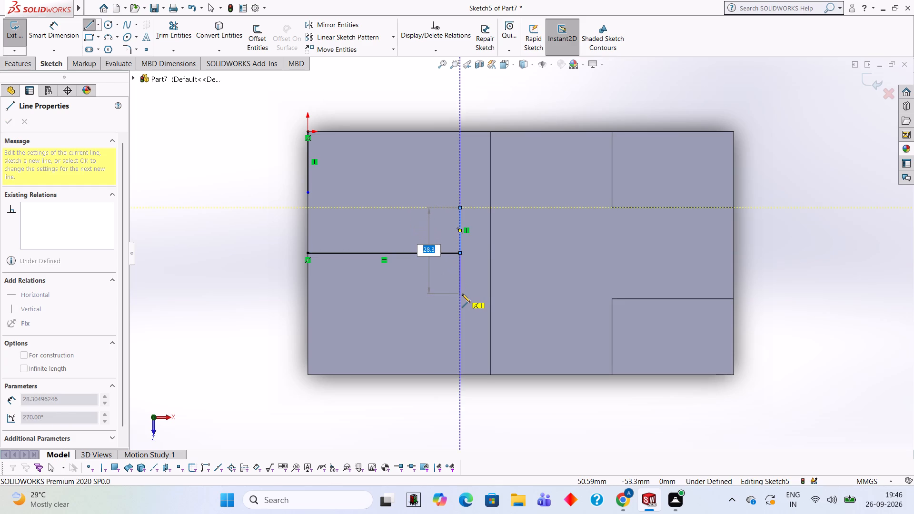
pyautogui.write('30')
pyautogui.press('Return')
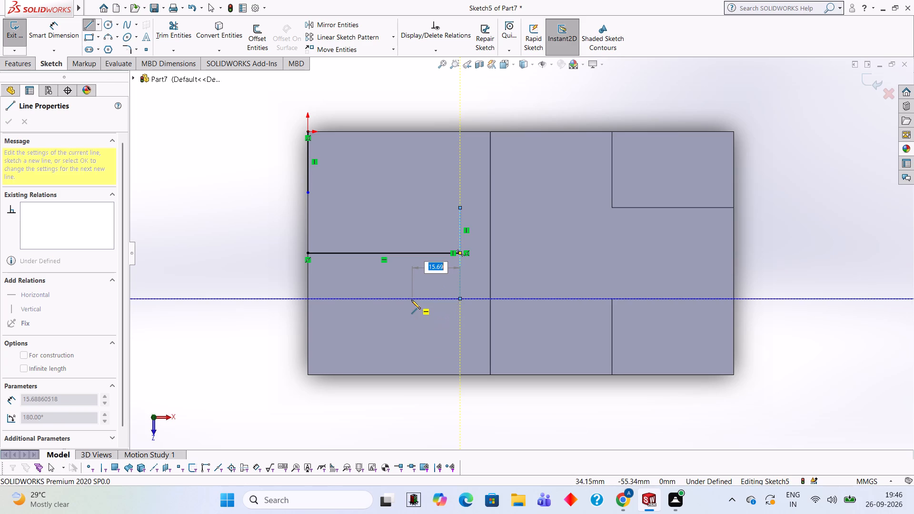
pyautogui.press('2')
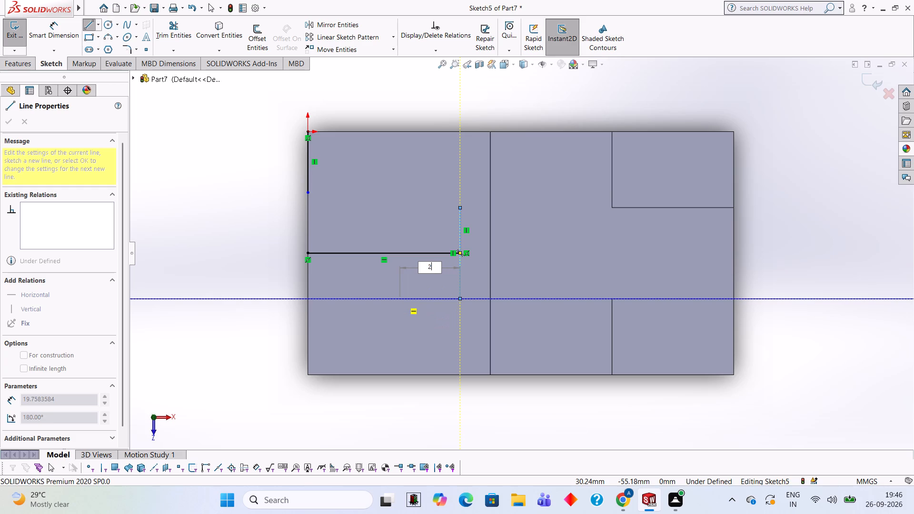
pyautogui.press('5')
pyautogui.press('Return')
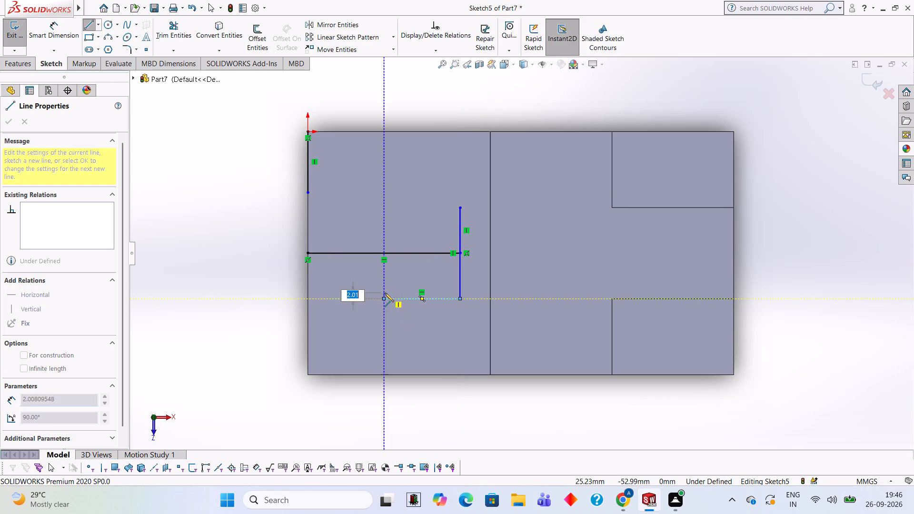
pyautogui.press('Escape')
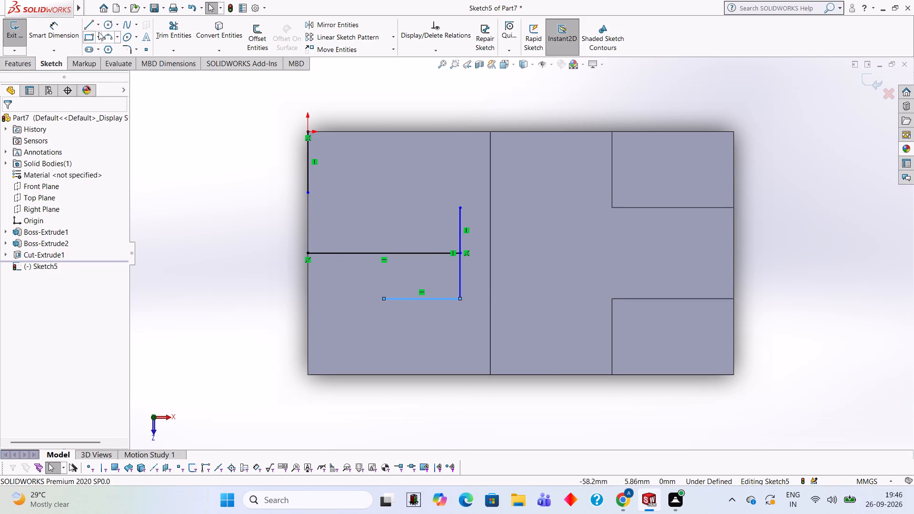
# From the free end of the 30 mm line, sketch a parallel 25 mm line toward the outer edge.
pyautogui.click(87, 29)
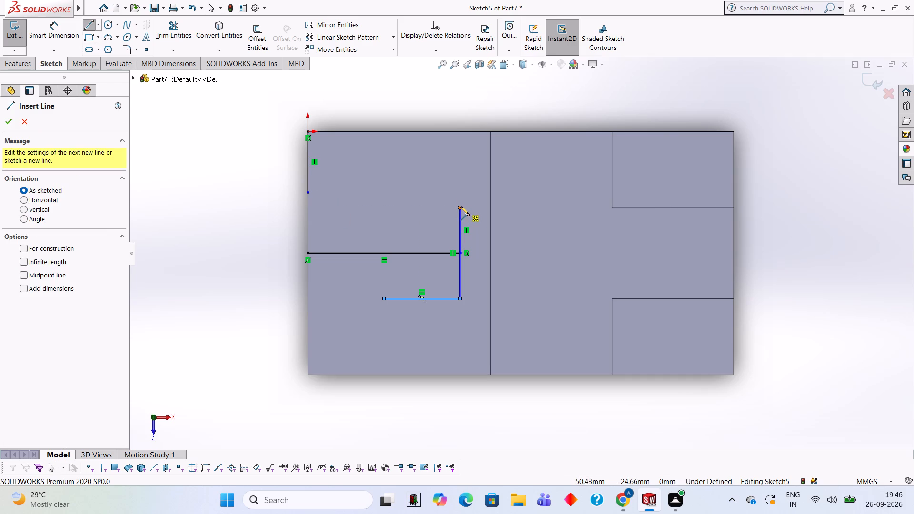
pyautogui.click(460, 207)
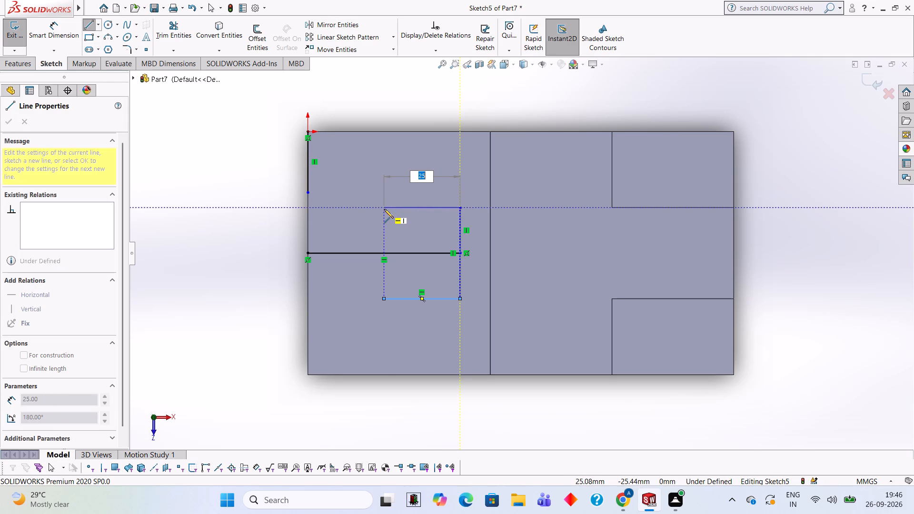
pyautogui.write('25')
pyautogui.press('Return')
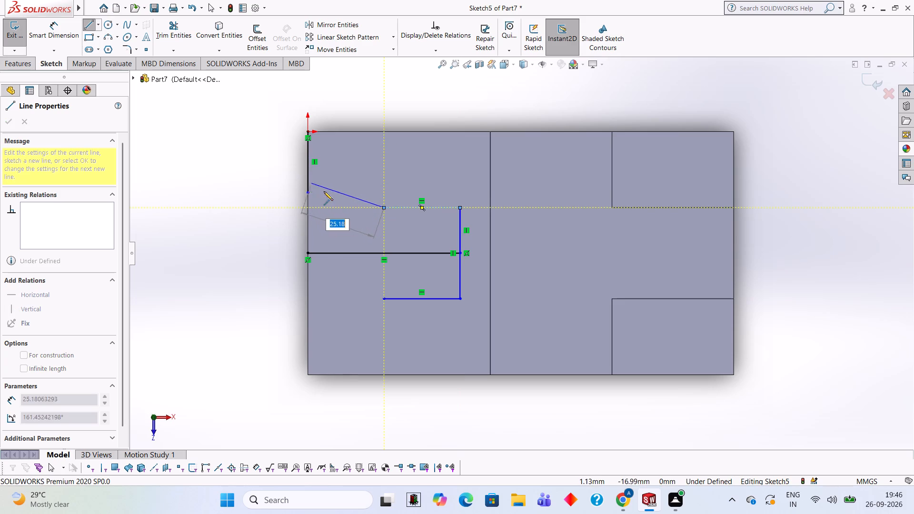
pyautogui.press('Escape')
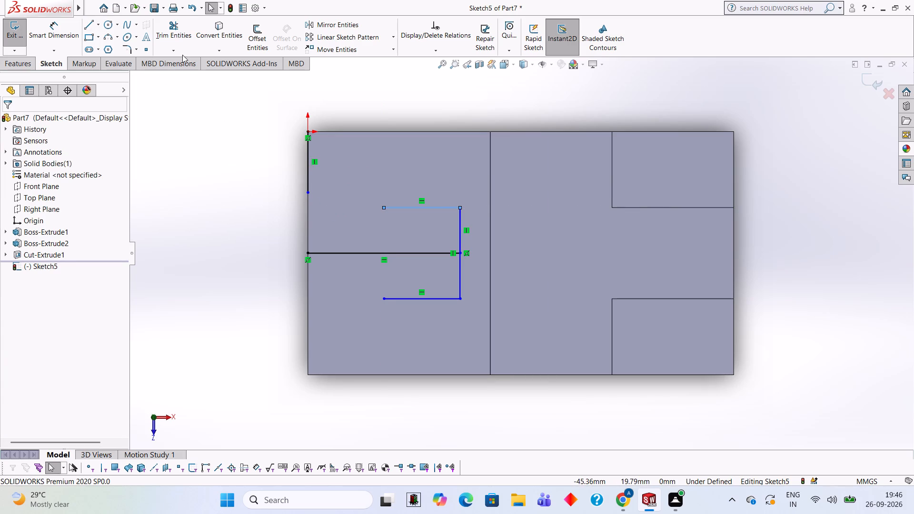
# Replace the 20 mm outer-edge line with a 15 mm line from the origin corner, and join its end to the nearer 25 mm line's free end.
pyautogui.click(185, 37)
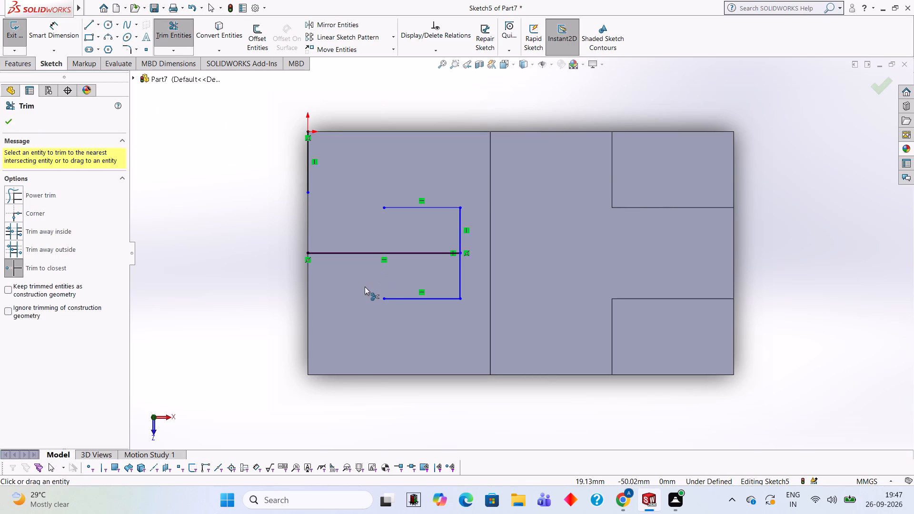
pyautogui.click(307, 179)
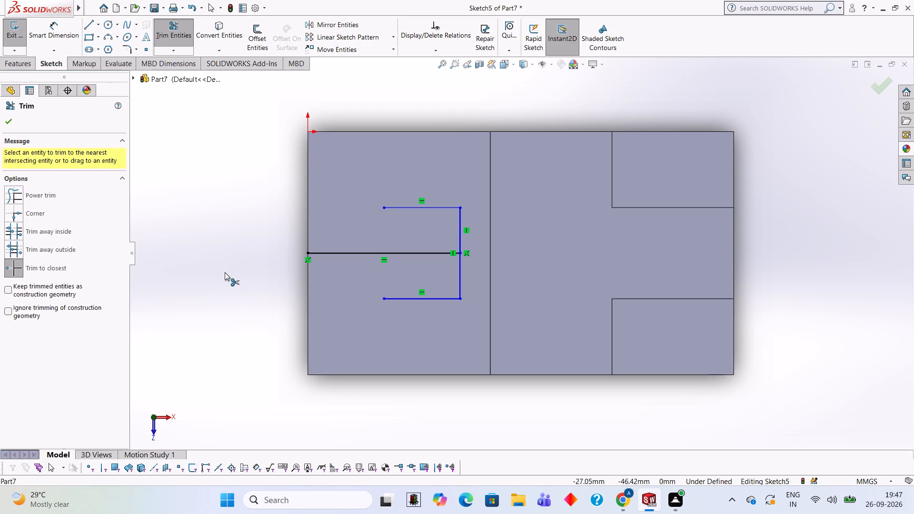
pyautogui.click(91, 20)
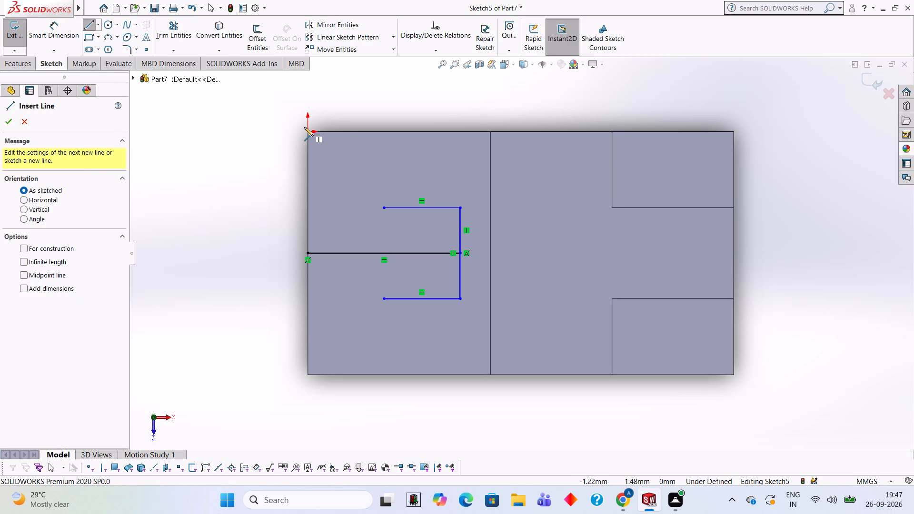
pyautogui.click(308, 132)
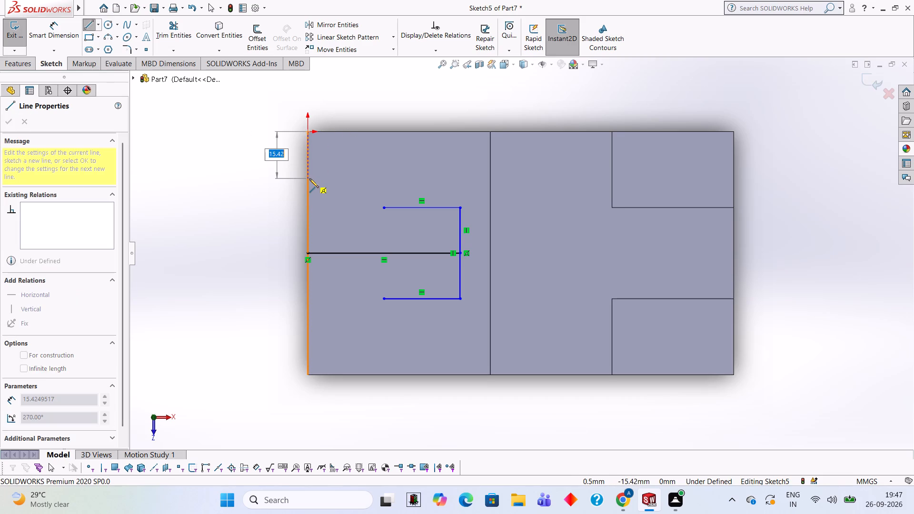
pyautogui.write('15')
pyautogui.press('Return')
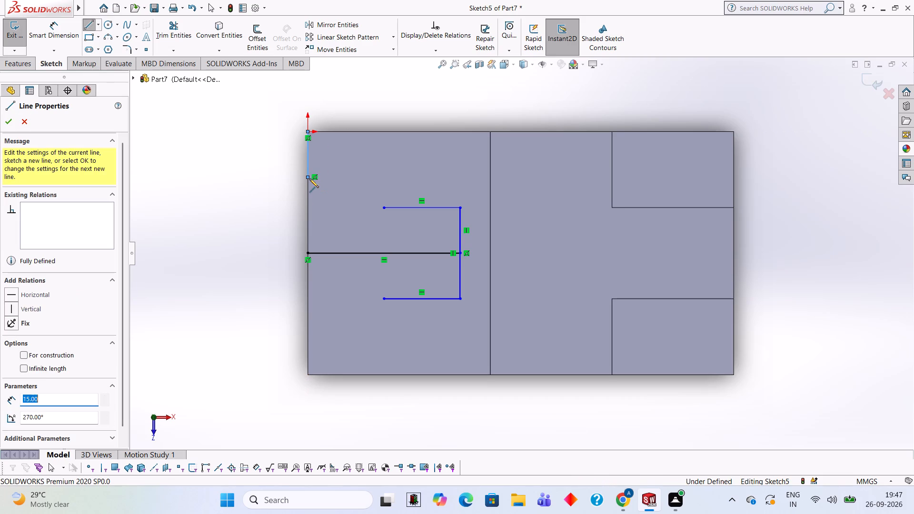
pyautogui.click(385, 209)
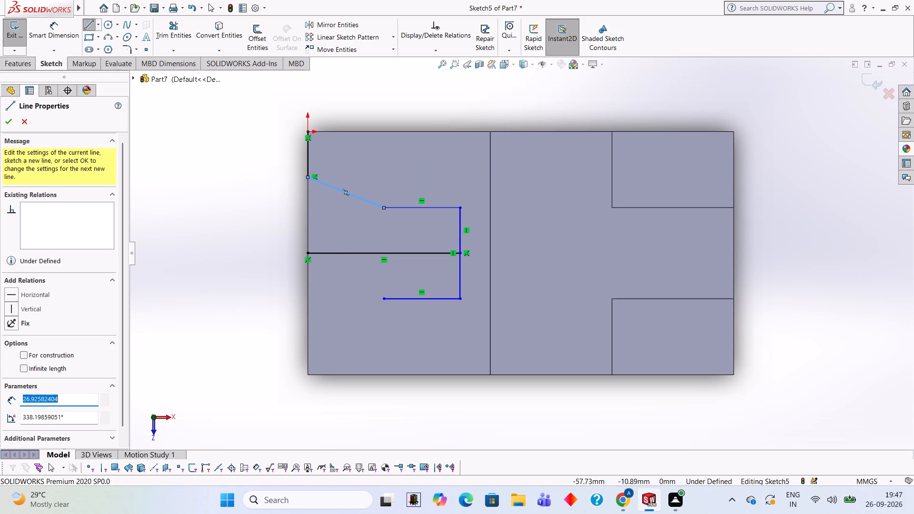
# Sketch a matching 15 mm line along the outer edge from the opposite corner and join its end to the other 25 mm line's free end.
pyautogui.click(307, 373)
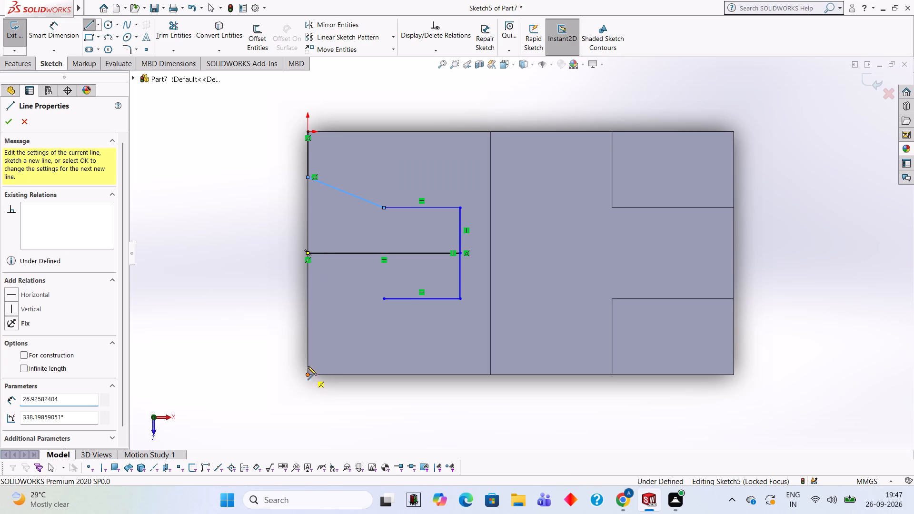
pyautogui.write('15')
pyautogui.press('Return')
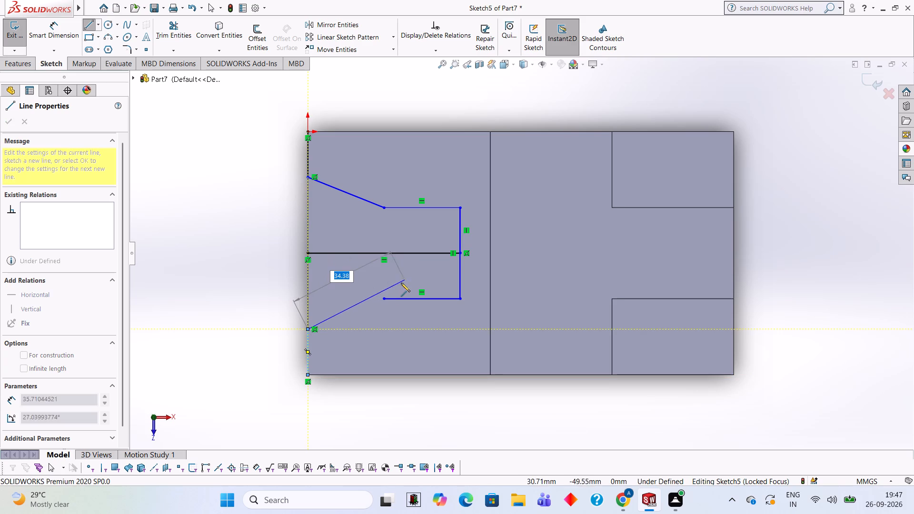
pyautogui.click(385, 300)
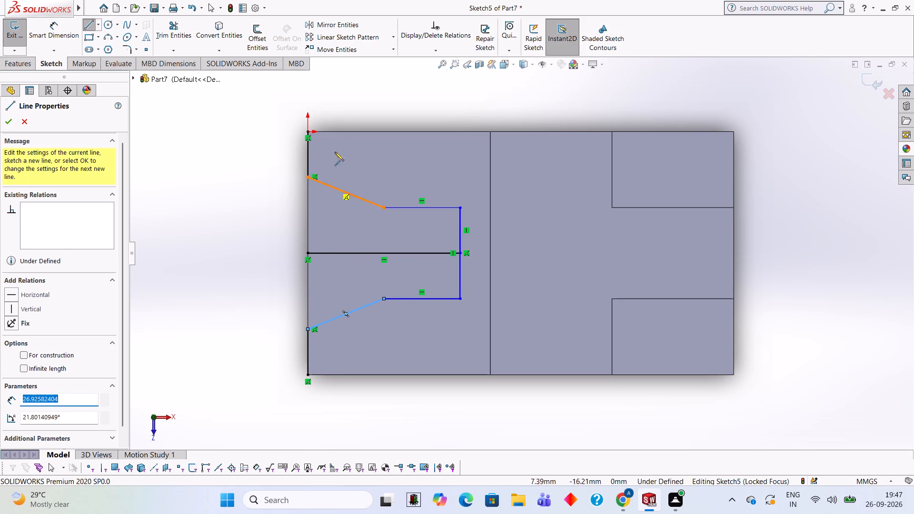
# Trim away the centre line, both 25 mm lines, and the half of the inner cross line farther from the origin.
pyautogui.click(186, 44)
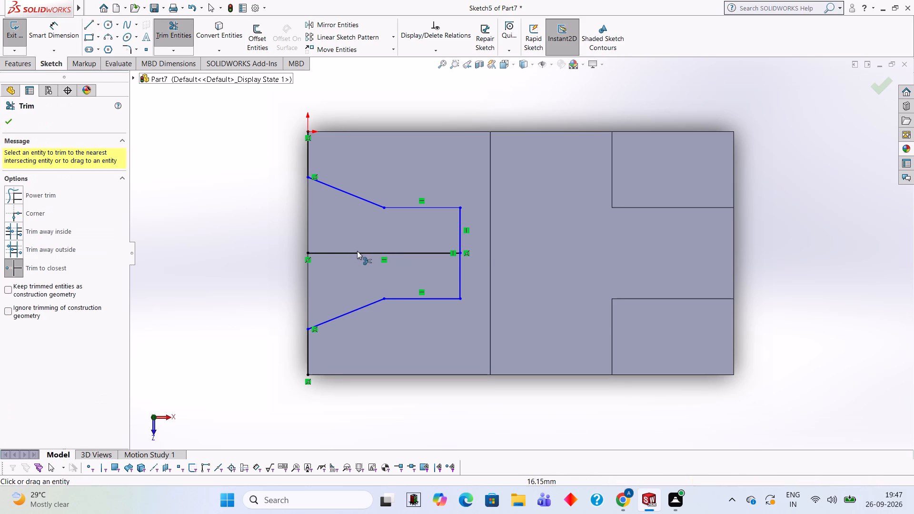
pyautogui.click(357, 251)
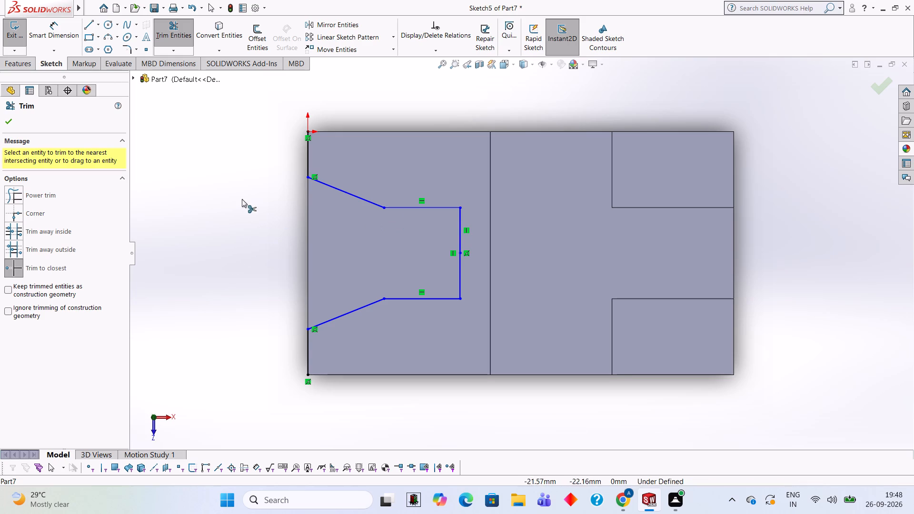
pyautogui.click(409, 210)
pyautogui.click(429, 296)
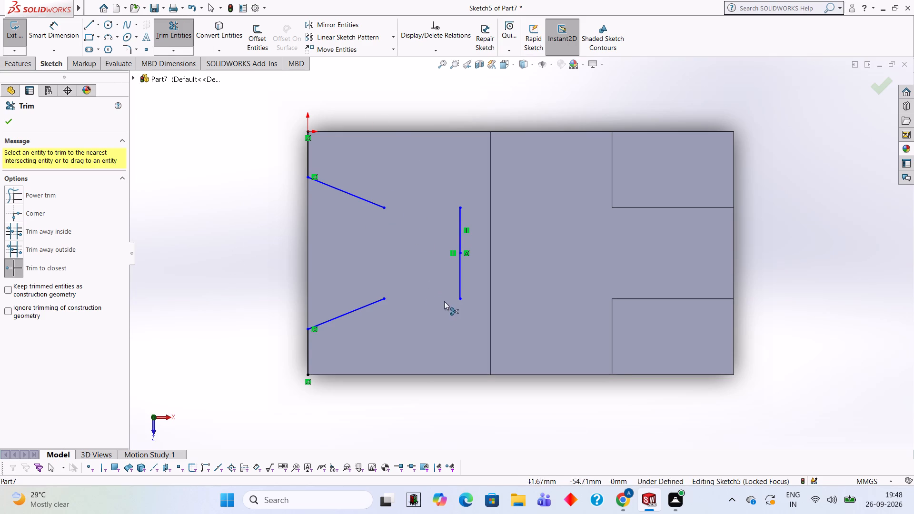
pyautogui.click(459, 288)
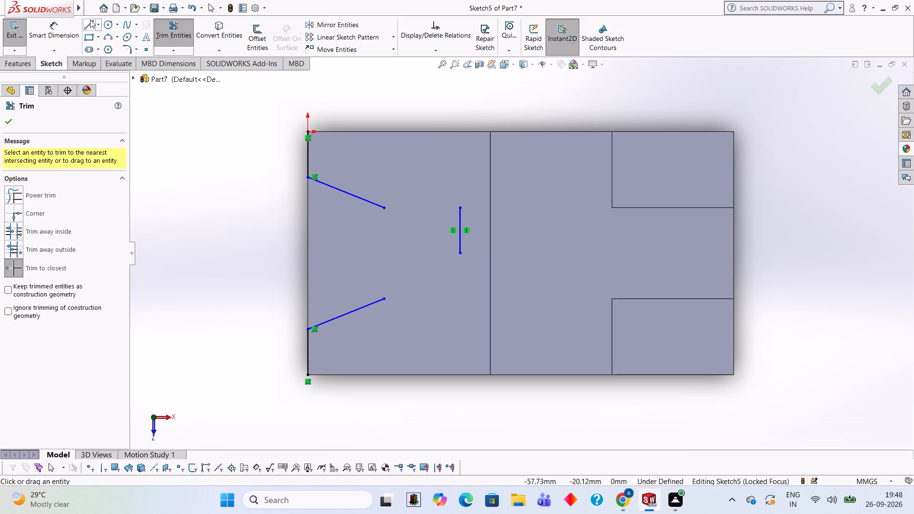
# From the remaining inner line's centre-side end, sketch a 10 mm line away from the origin side, chained to a 25 mm line toward the outer edge.
pyautogui.click(86, 21)
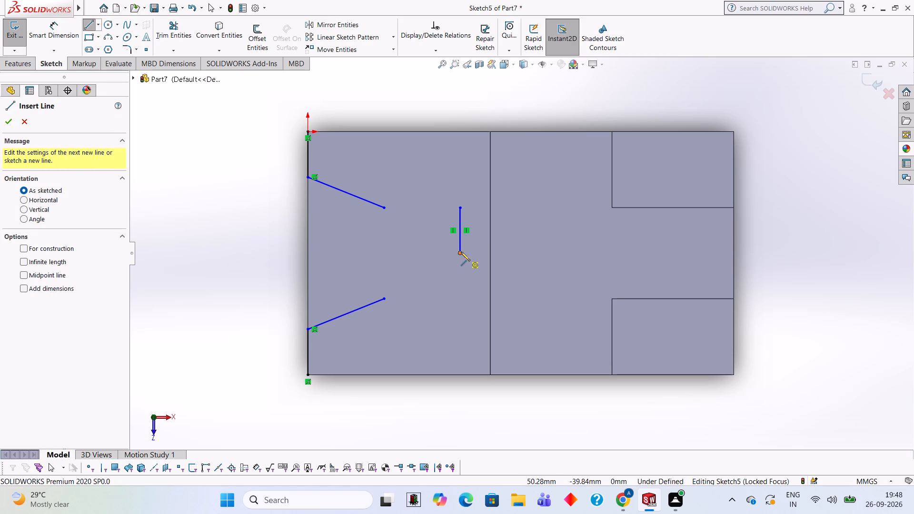
pyautogui.click(459, 252)
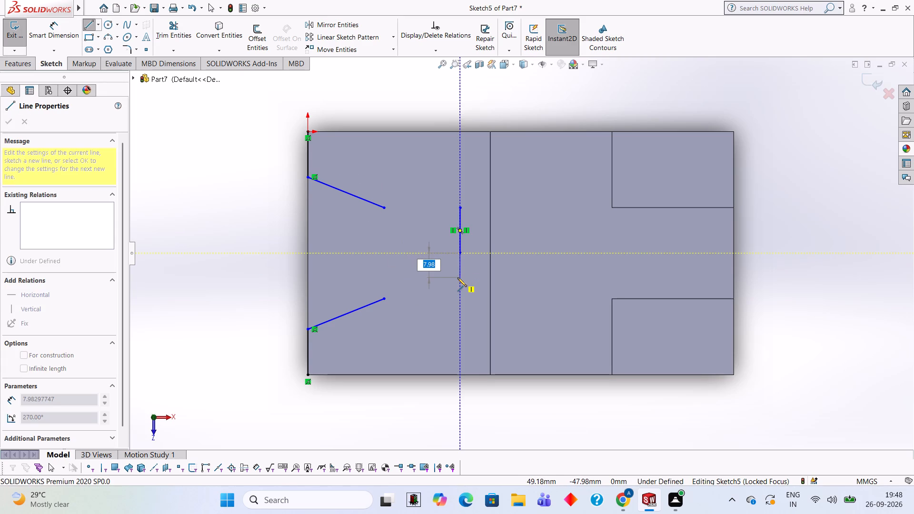
pyautogui.write('10')
pyautogui.press('Return')
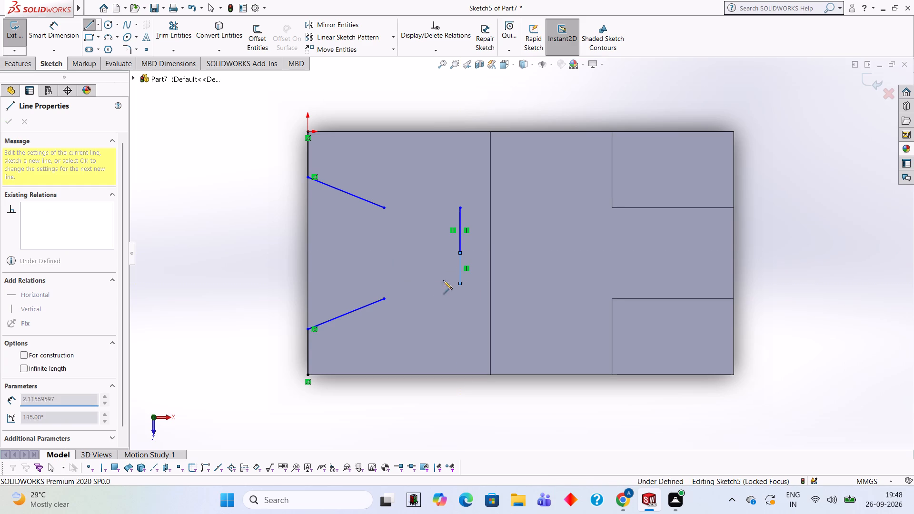
pyautogui.click(384, 283)
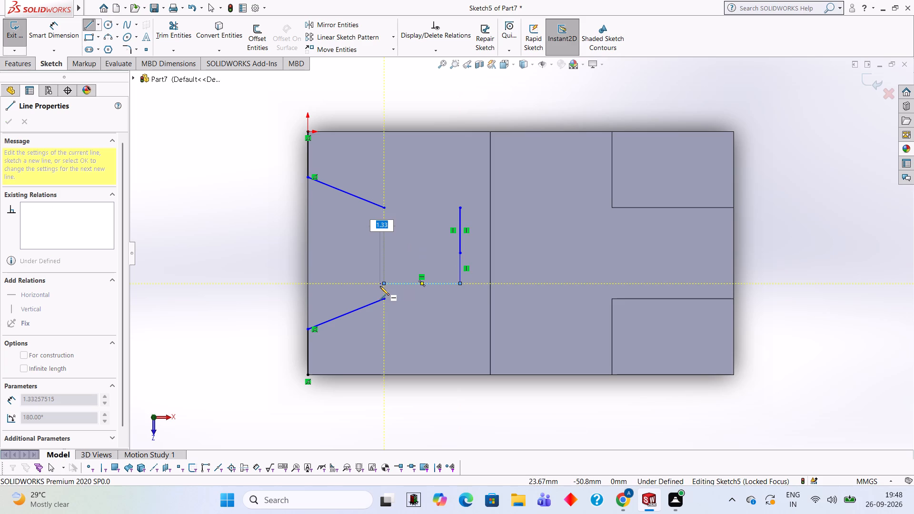
pyautogui.press('Escape')
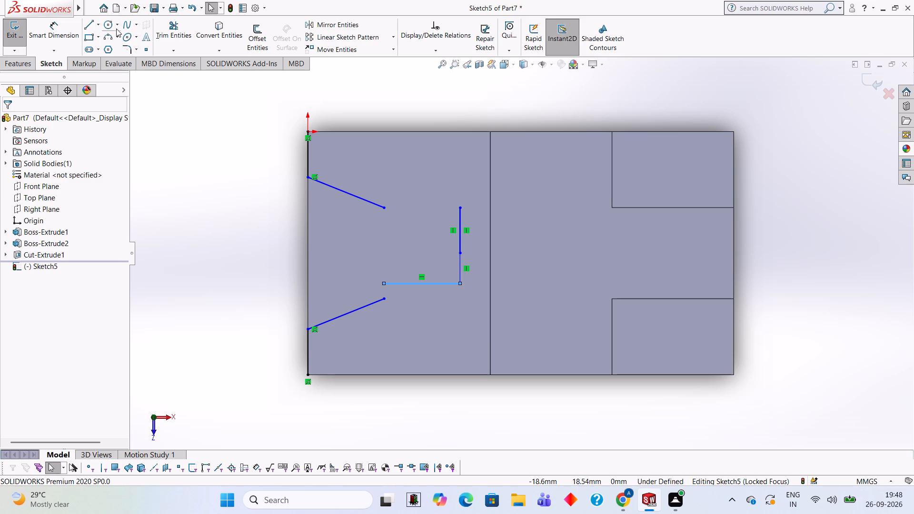
# Replace the remaining 15 mm inner line with a 10 mm line toward the origin side, chained to a 25 mm line toward the outer edge.
pyautogui.click(173, 25)
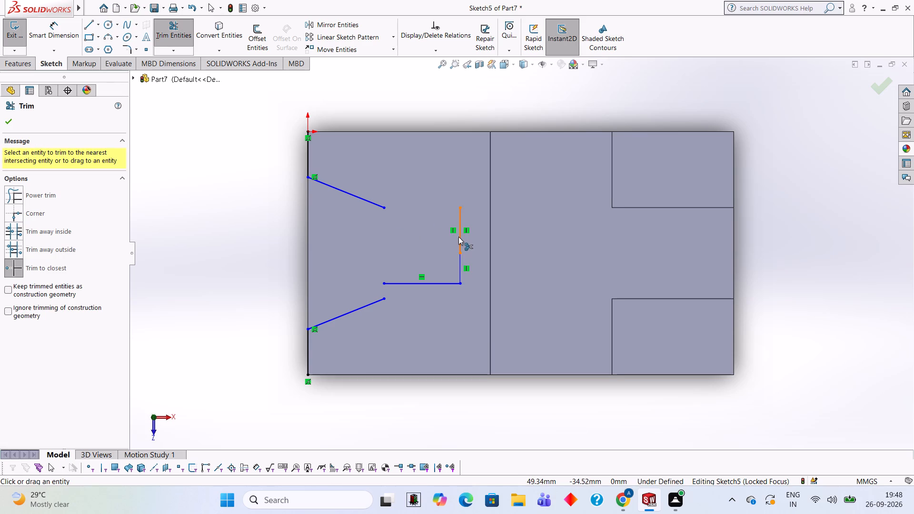
pyautogui.click(458, 237)
pyautogui.click(459, 237)
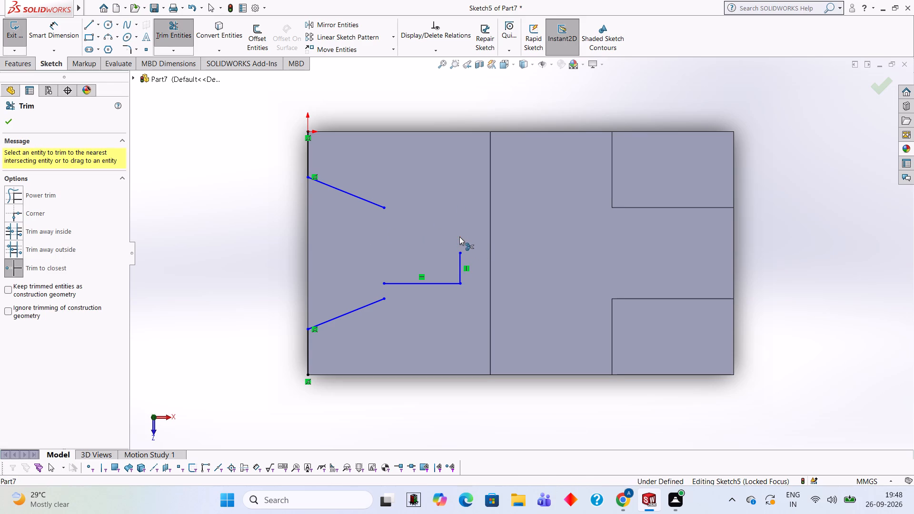
pyautogui.click(91, 21)
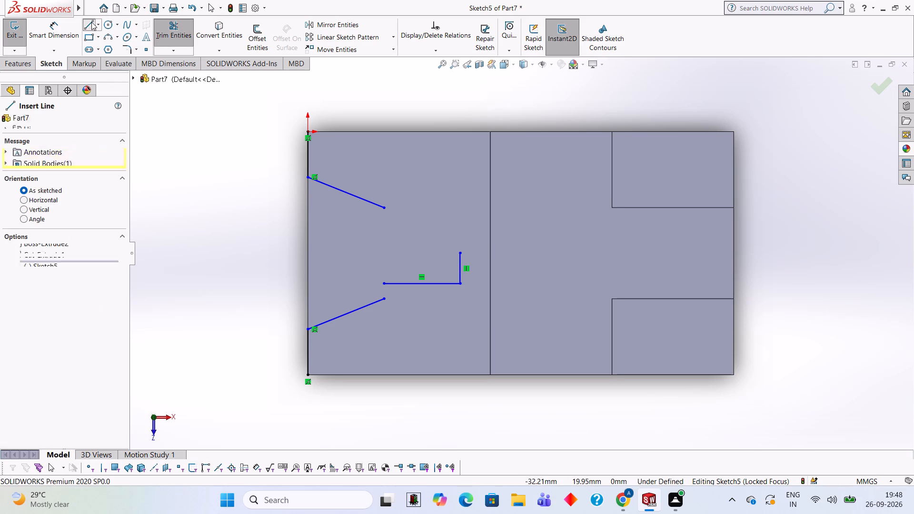
pyautogui.click(460, 252)
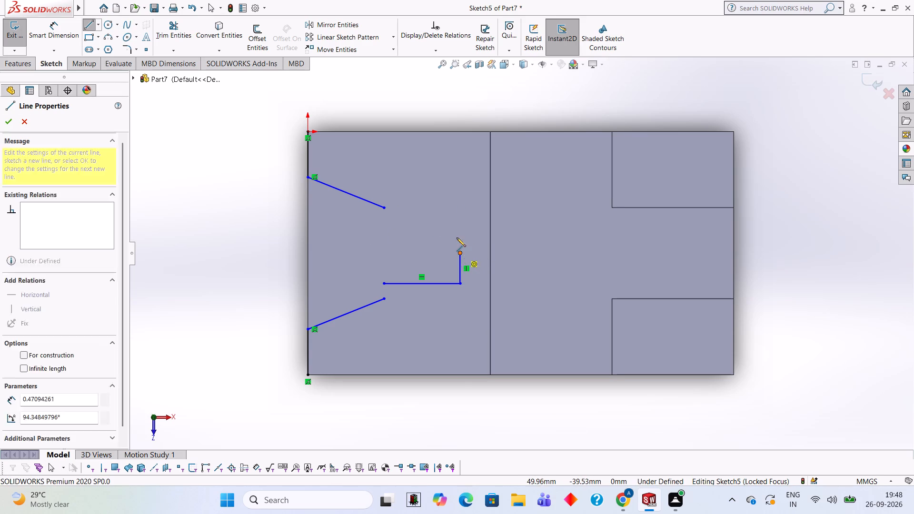
pyautogui.write('10')
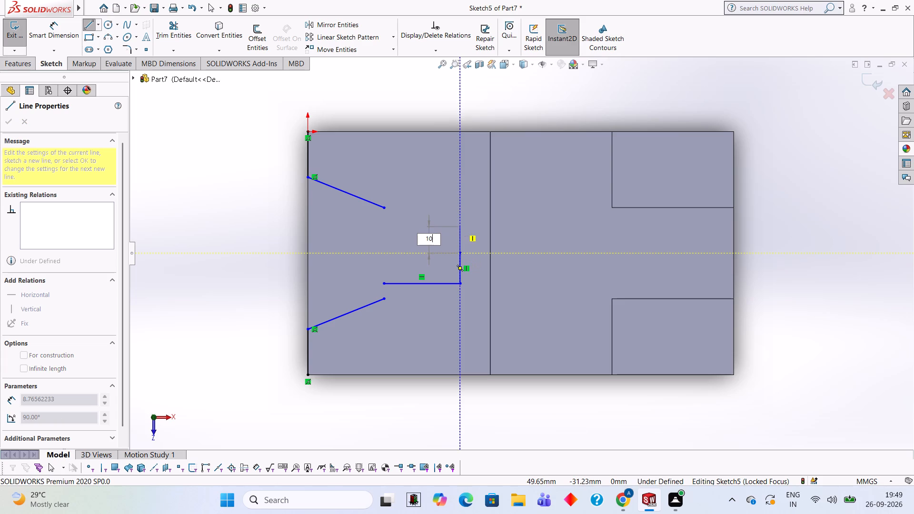
pyautogui.press('Return')
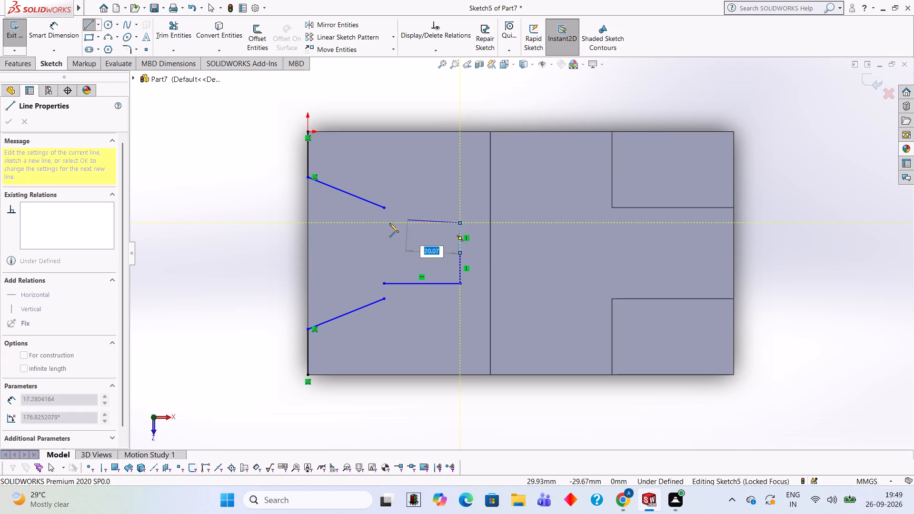
pyautogui.click(382, 222)
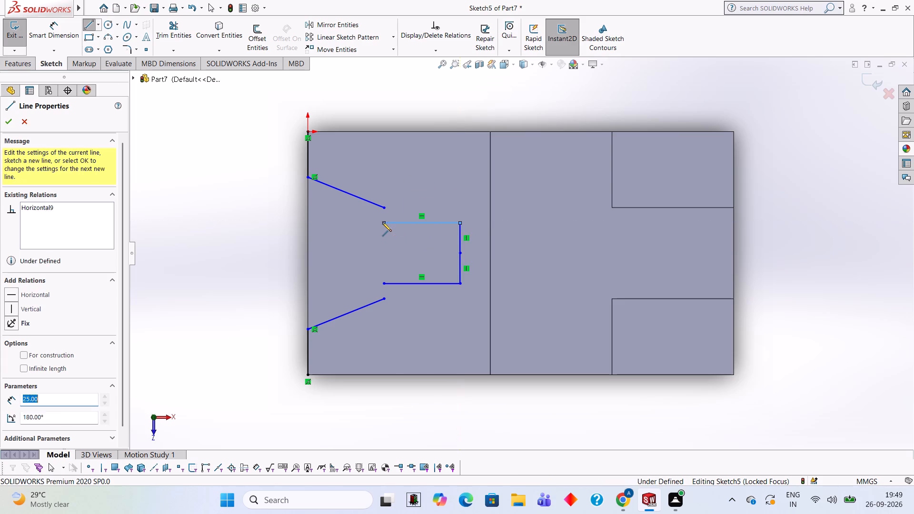
pyautogui.press('Escape')
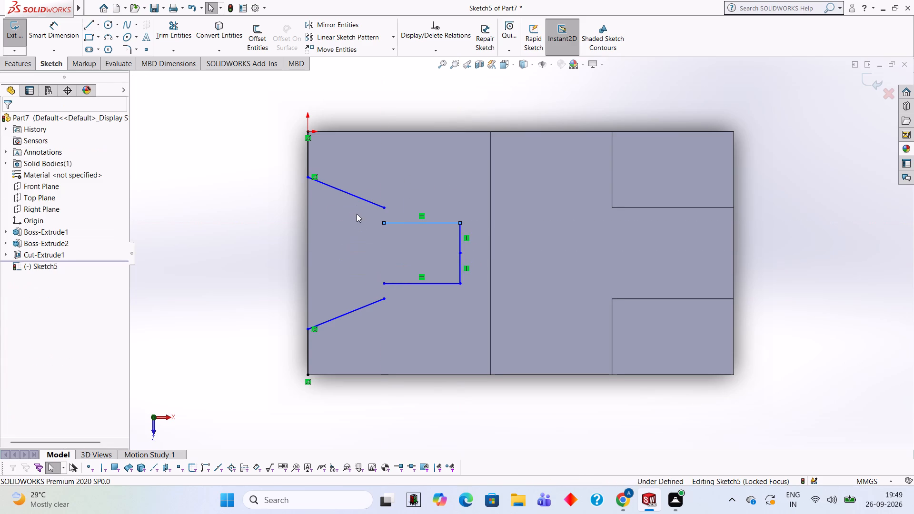
# Replace both angled lines with ones joining the 15 mm edge lines' inner ends to the new 25 mm lines' free ends.
pyautogui.click(186, 27)
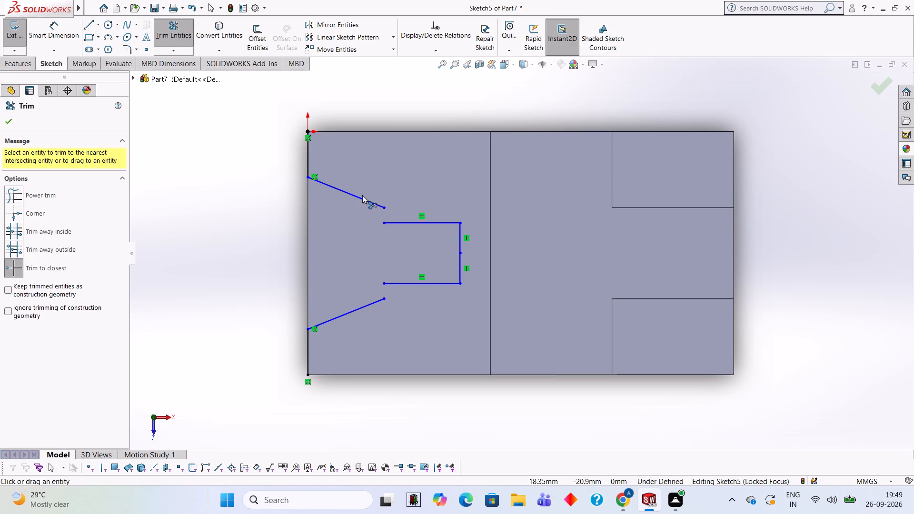
pyautogui.click(354, 195)
pyautogui.click(350, 311)
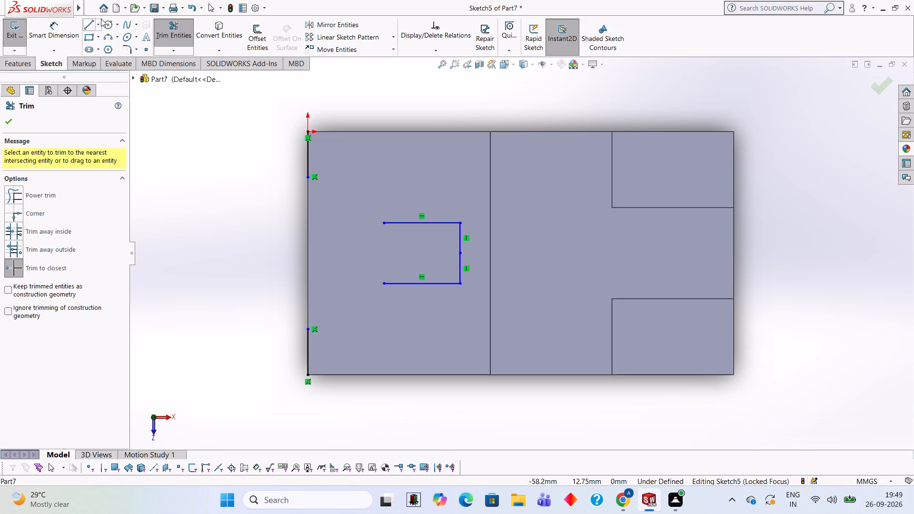
pyautogui.click(89, 27)
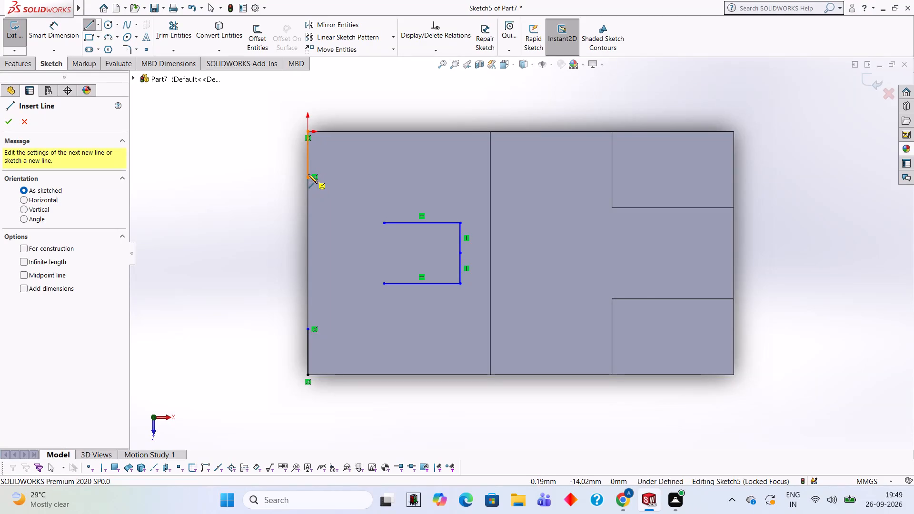
pyautogui.click(307, 176)
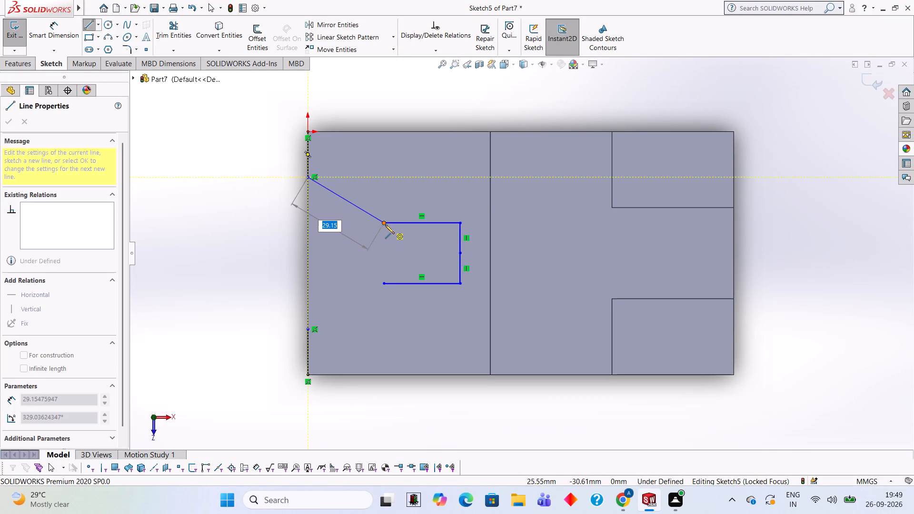
pyautogui.click(384, 225)
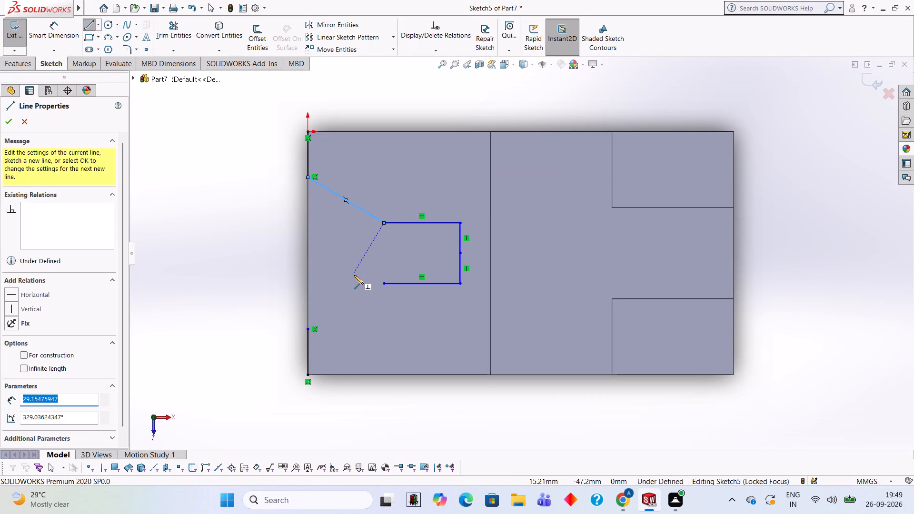
pyautogui.click(307, 328)
pyautogui.click(384, 283)
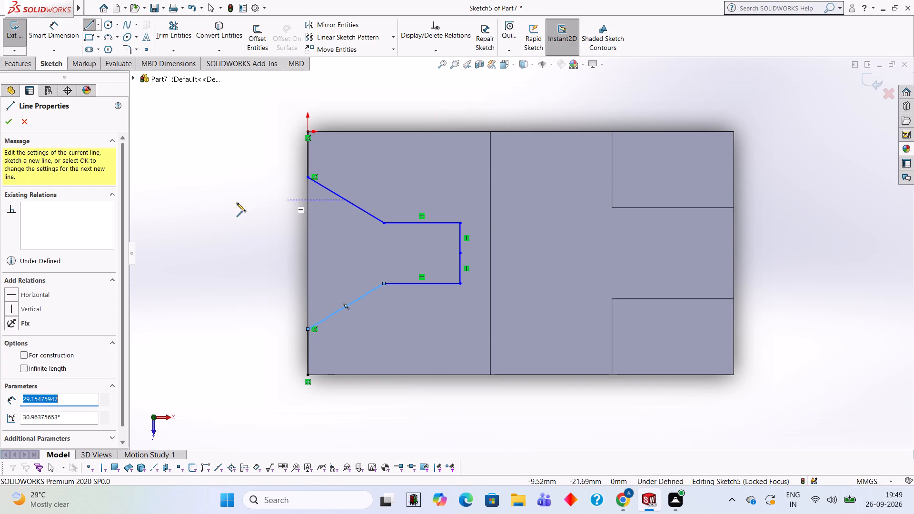
# Cut-extrude the funnel-shaped notch profile through the lowest step with a 20 mm blind depth.
pyautogui.moveTo(229, 203); pyautogui.dragTo(239, 172, button='middle')
pyautogui.moveTo(290, 293); pyautogui.dragTo(293, 262, button='middle')
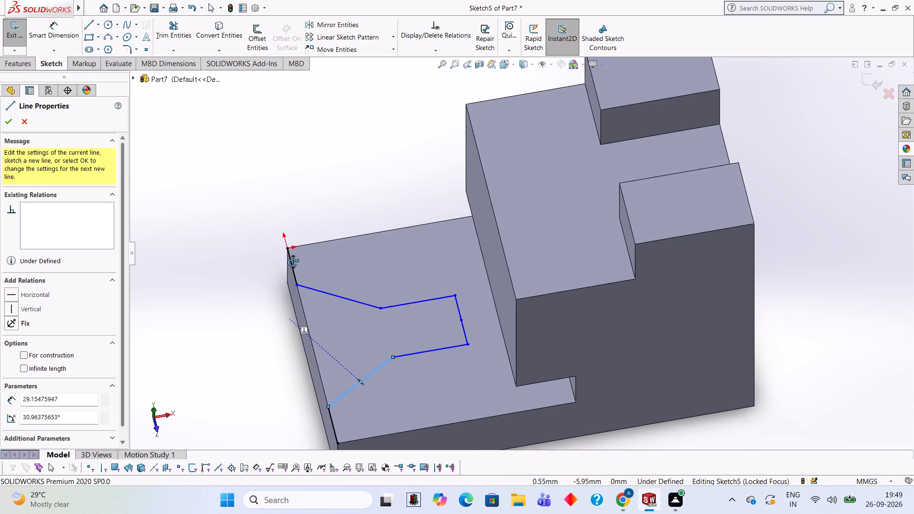
pyautogui.moveTo(293, 262); pyautogui.dragTo(279, 295, button='middle')
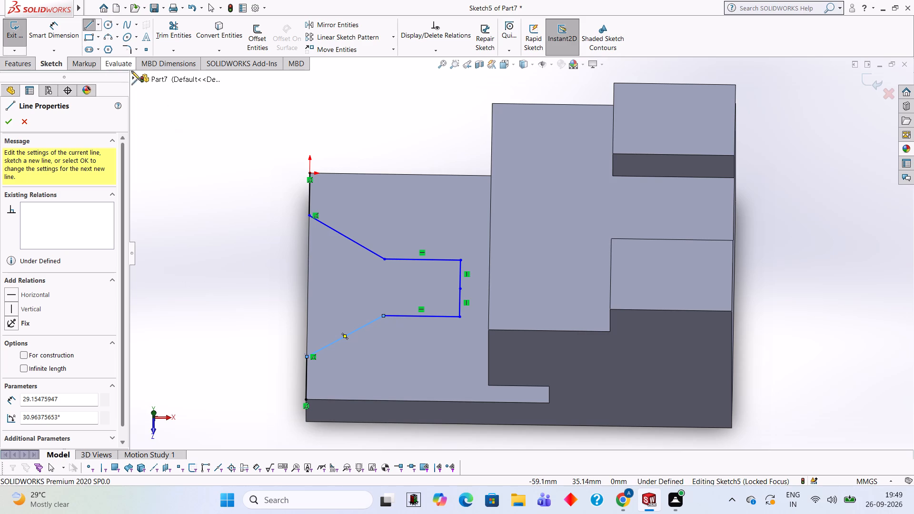
pyautogui.click(25, 66)
pyautogui.click(163, 44)
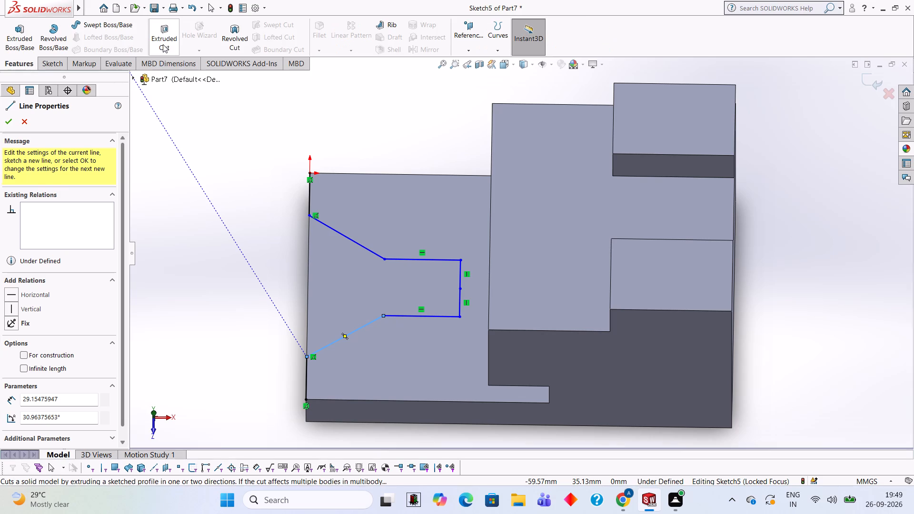
pyautogui.moveTo(253, 269); pyautogui.dragTo(299, 263)
pyautogui.moveTo(261, 267); pyautogui.dragTo(300, 263, button='middle')
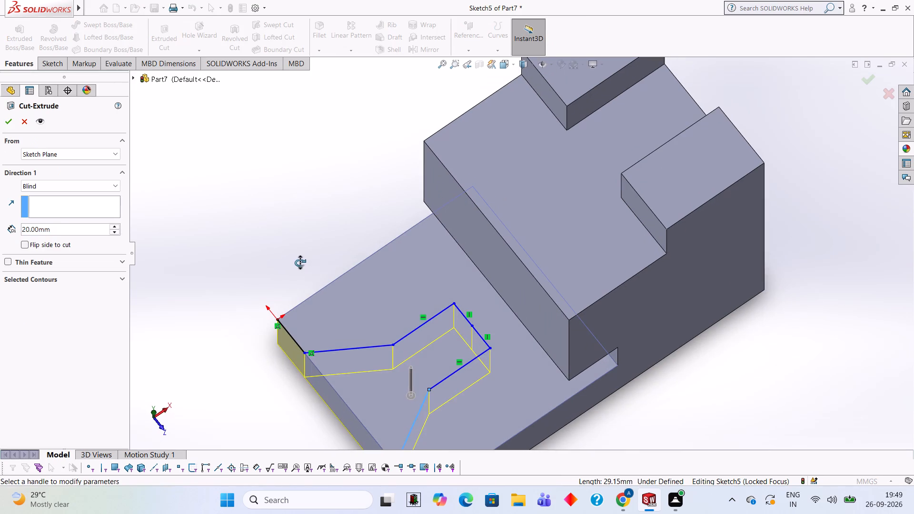
pyautogui.moveTo(205, 368); pyautogui.dragTo(179, 185, button='middle')
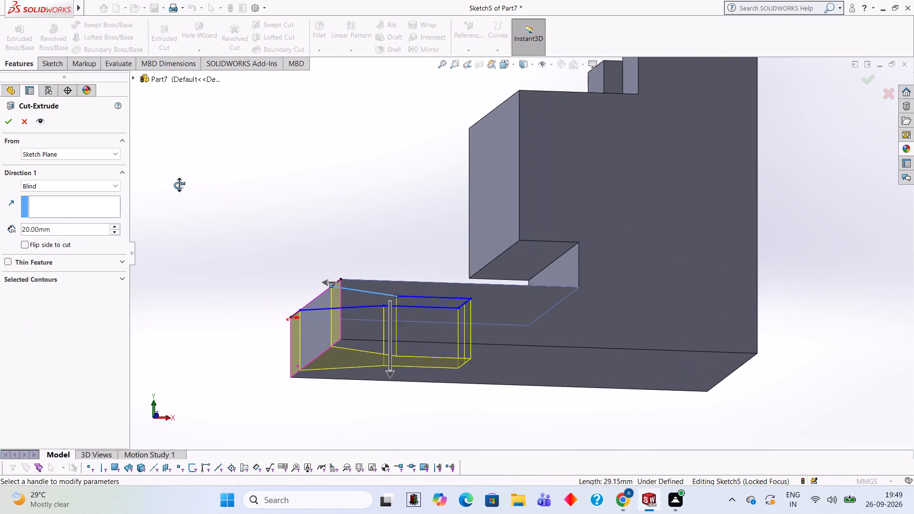
pyautogui.moveTo(179, 185); pyautogui.dragTo(256, 385, button='middle')
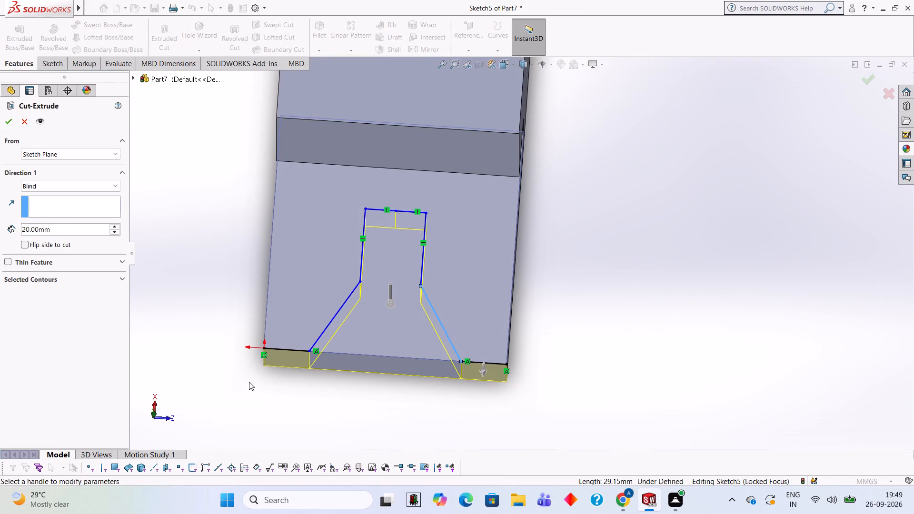
pyautogui.click(401, 295)
pyautogui.click(10, 117)
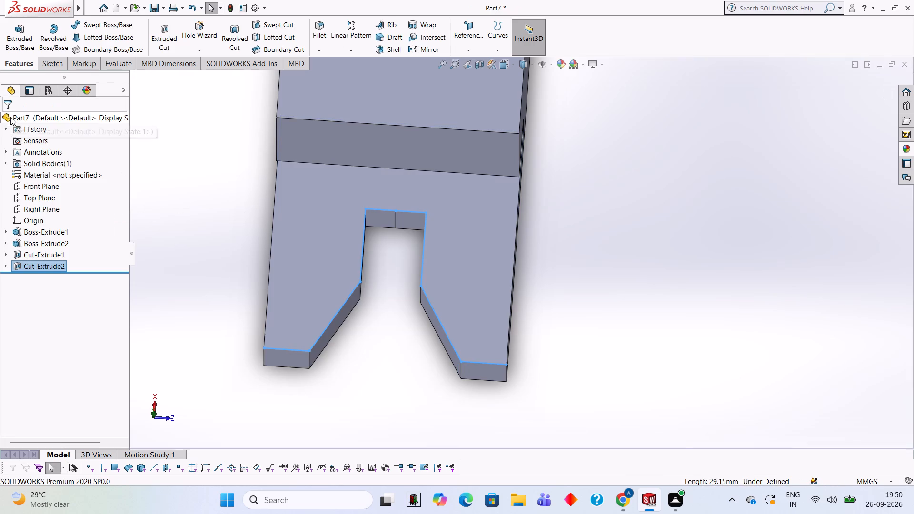
pyautogui.click(219, 254)
# Examine the notched step and the rest of the stepped block from several angles.
pyautogui.scroll(2, 514, 247)
pyautogui.moveTo(625, 221); pyautogui.dragTo(583, 196, button='middle')
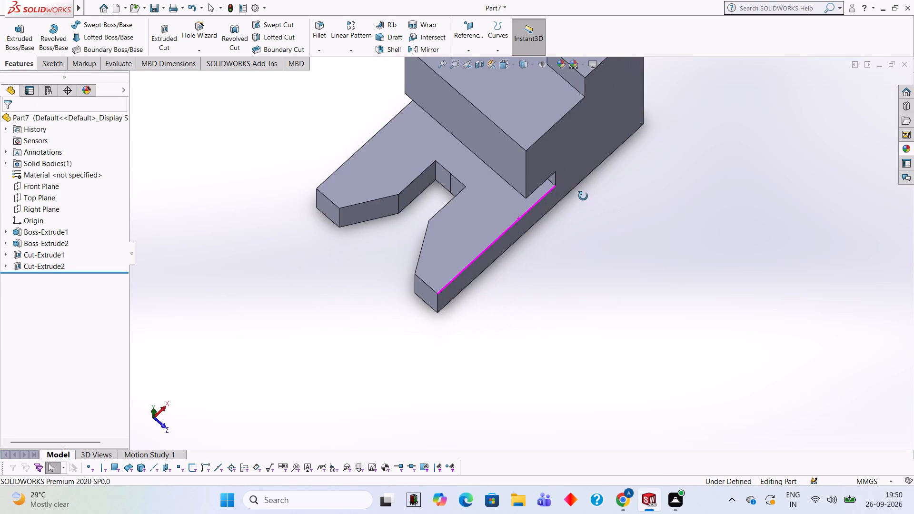
pyautogui.moveTo(583, 196); pyautogui.dragTo(588, 198, button='middle')
pyautogui.scroll(2, 610, 236)
pyautogui.moveTo(672, 212); pyautogui.dragTo(642, 195, button='middle')
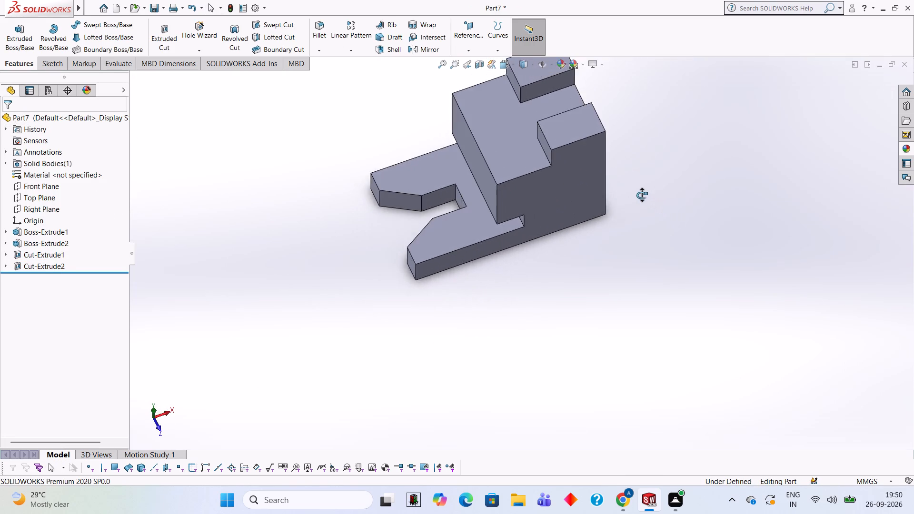
pyautogui.moveTo(642, 195); pyautogui.dragTo(649, 199, button='middle')
pyautogui.scroll(1, 649, 199)
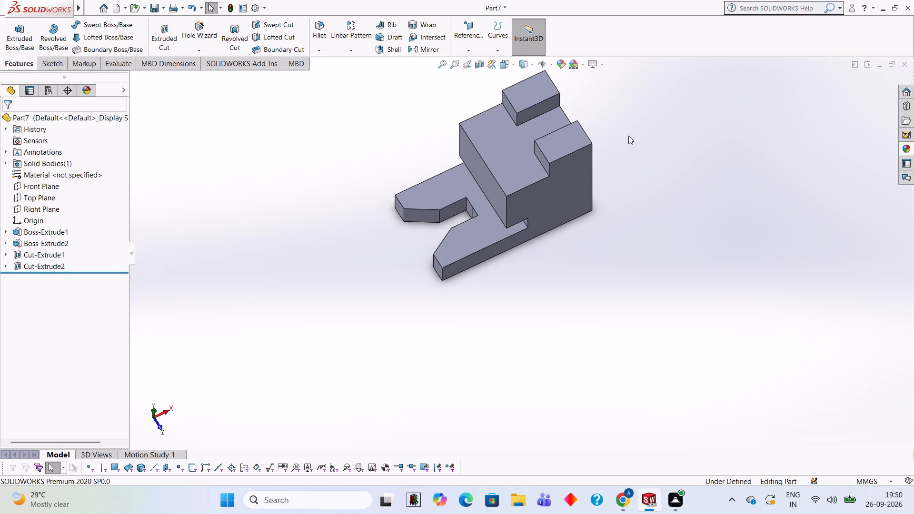
pyautogui.scroll(1, 624, 140)
pyautogui.scroll(-2, 620, 132)
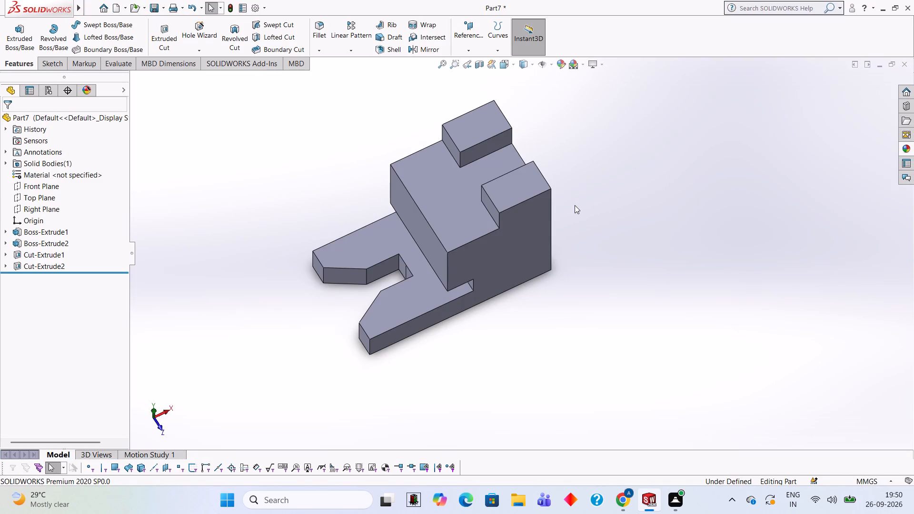
pyautogui.moveTo(573, 284); pyautogui.dragTo(567, 240, button='middle')
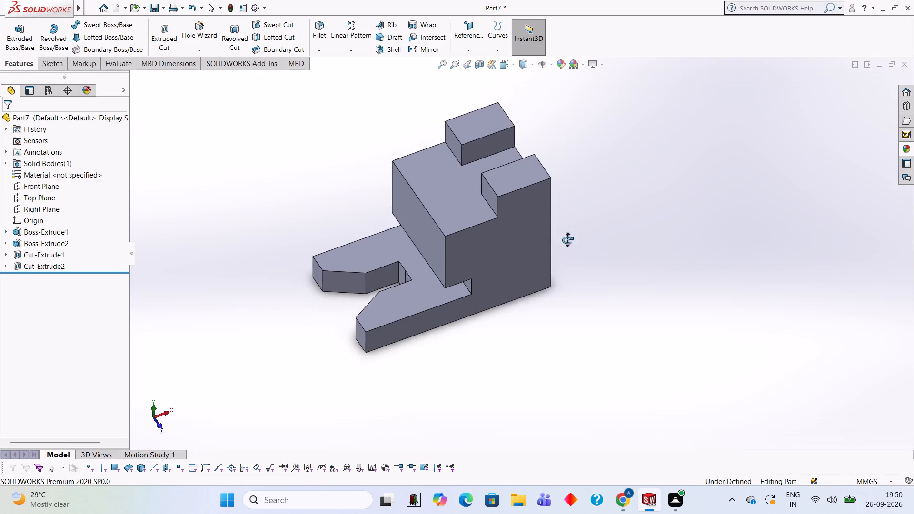
pyautogui.moveTo(567, 240); pyautogui.dragTo(580, 221, button='middle')
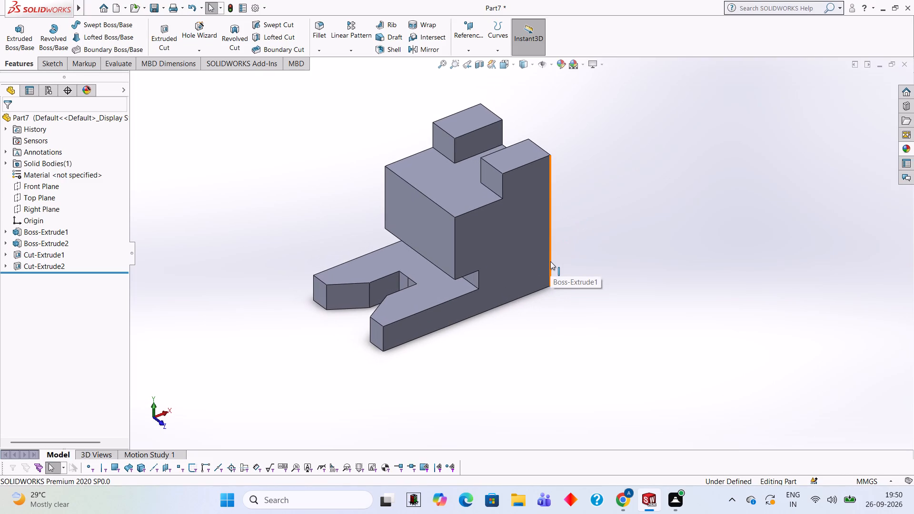
pyautogui.moveTo(656, 194); pyautogui.dragTo(667, 200, button='middle')
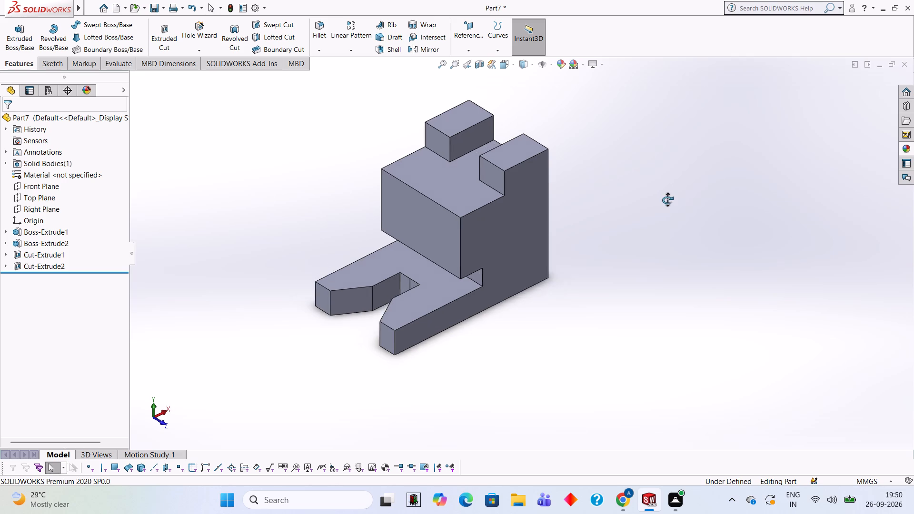
pyautogui.moveTo(667, 200); pyautogui.dragTo(676, 204, button='middle')
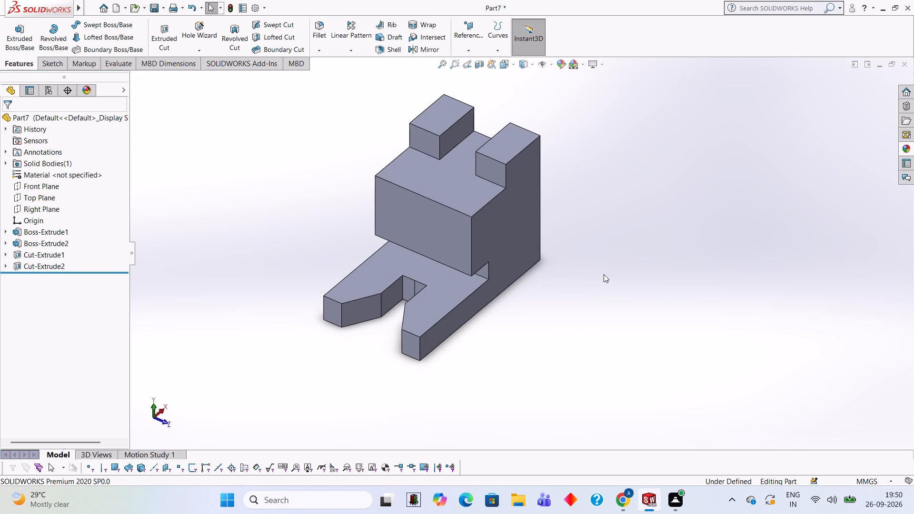
# Sketch two 20 mm diameter circles at mid-height on the vertical face above the notched step, centred about 16 and 59 mm from the origin-side edge.
pyautogui.click(405, 227)
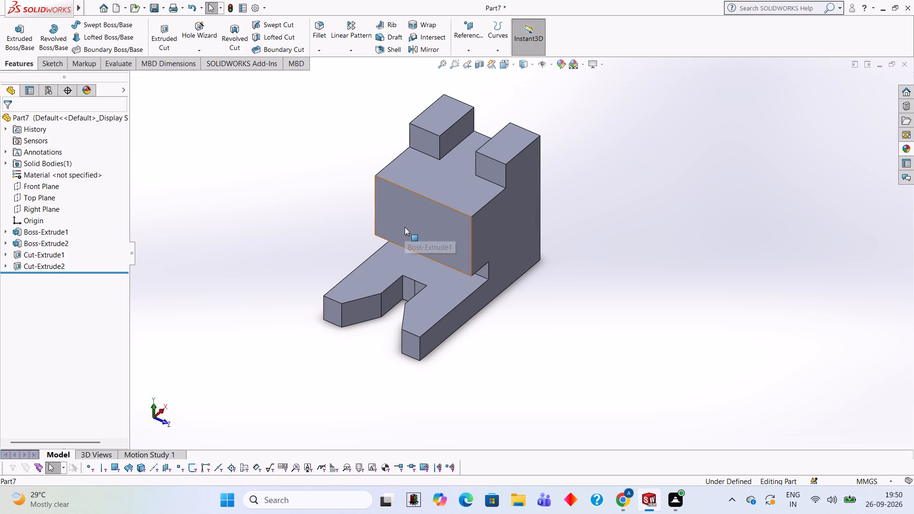
pyautogui.click(447, 198)
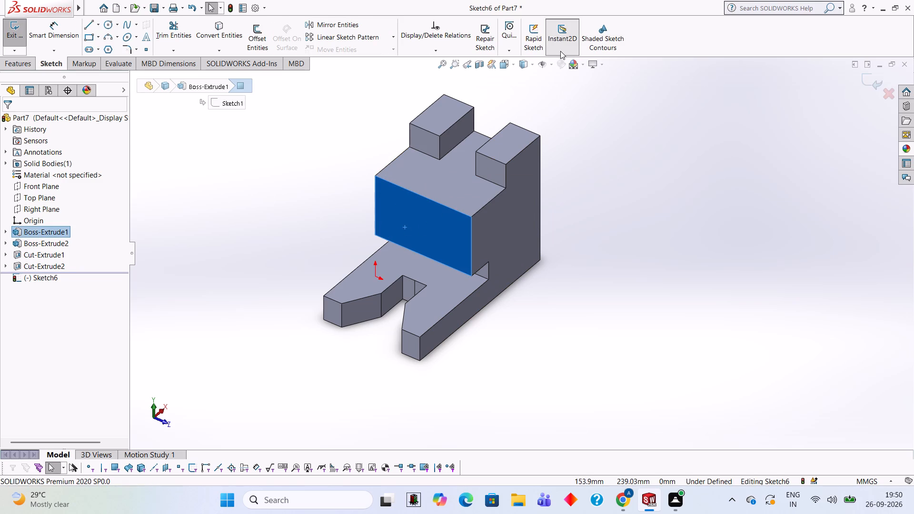
pyautogui.hotkey('ctrl', '8')
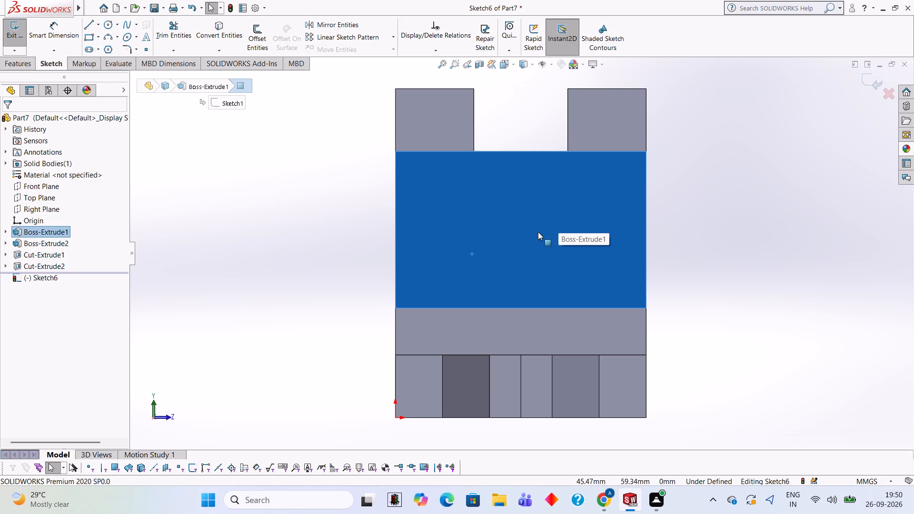
pyautogui.click(108, 22)
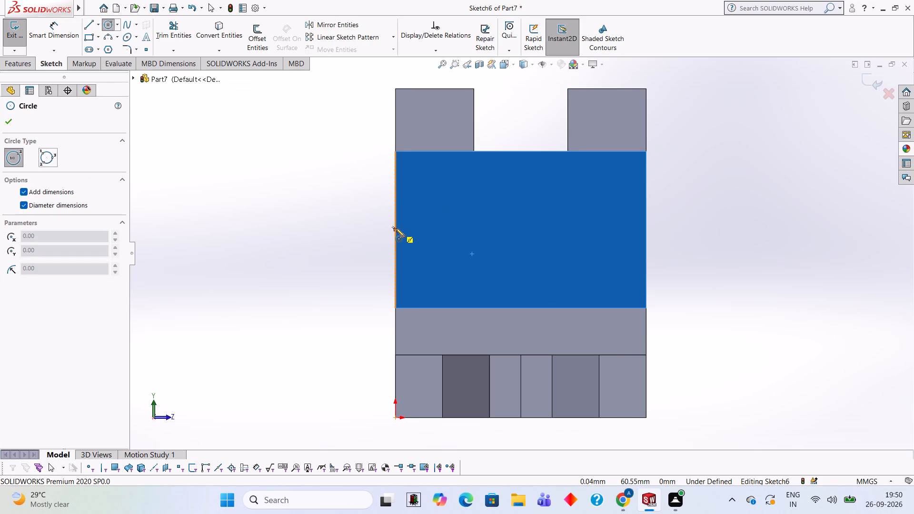
pyautogui.click(445, 230)
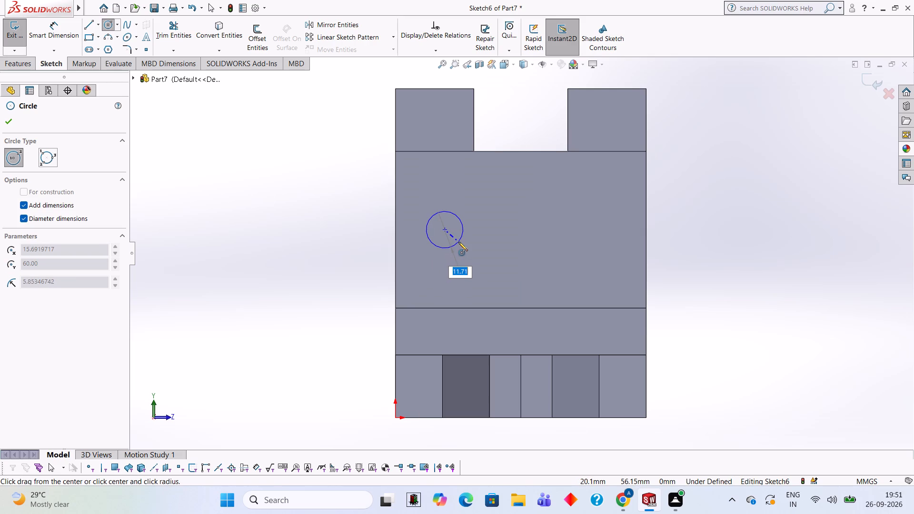
pyautogui.write('20')
pyautogui.press('Return')
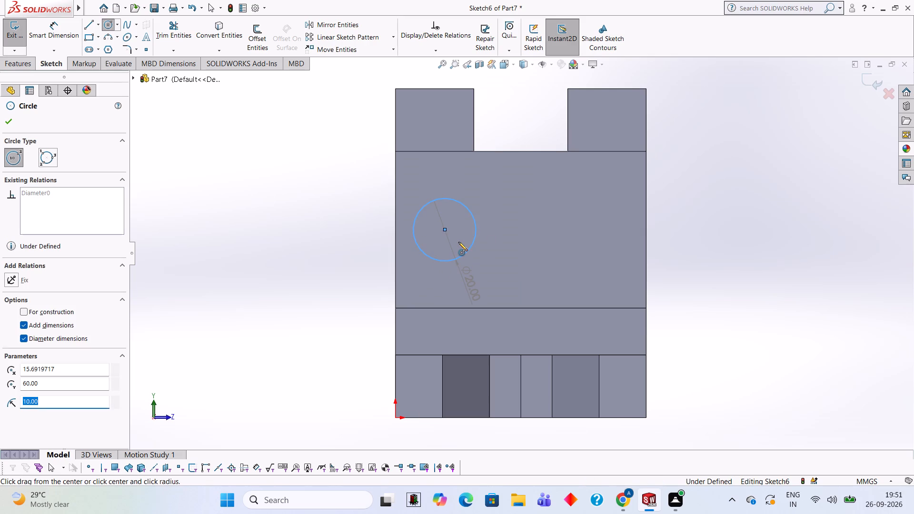
pyautogui.click(580, 232)
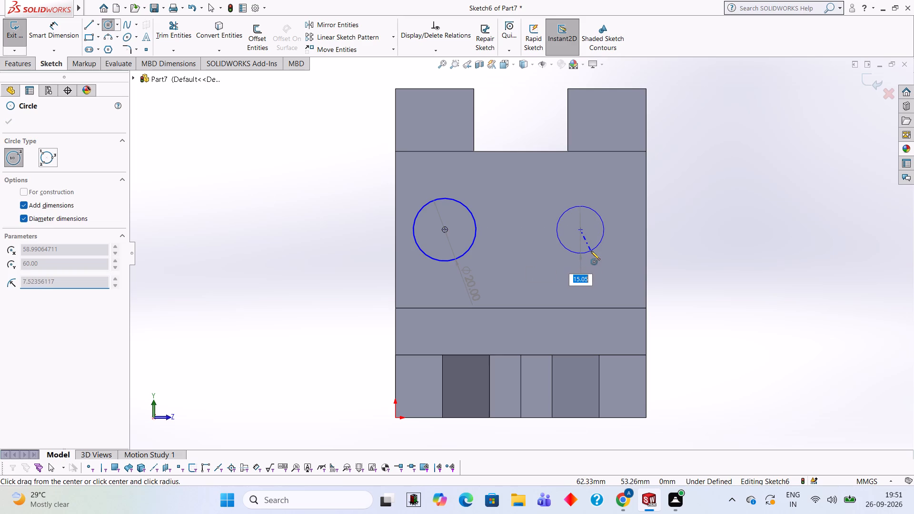
pyautogui.write('20')
pyautogui.press('Return')
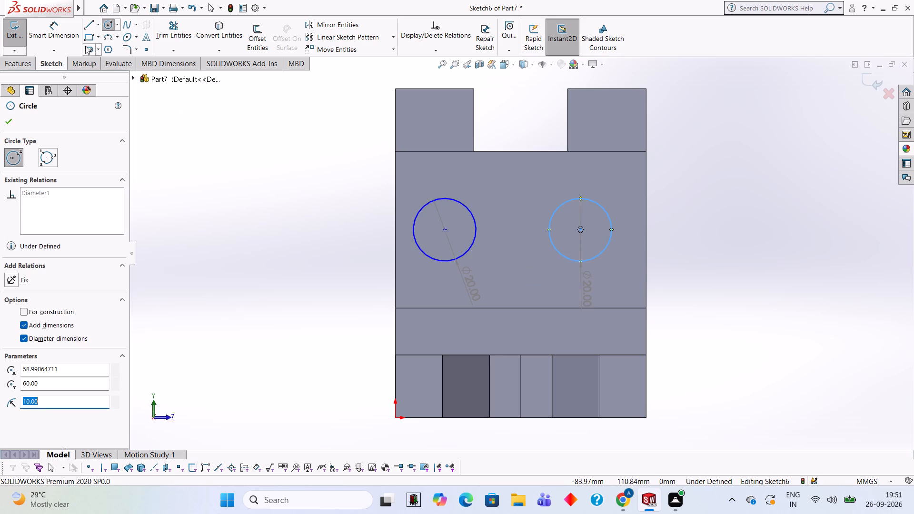
# Dimension the origin-side circle's centre 25 mm below the face's top edge and 20 mm from the face's origin-side edge.
pyautogui.click(66, 39)
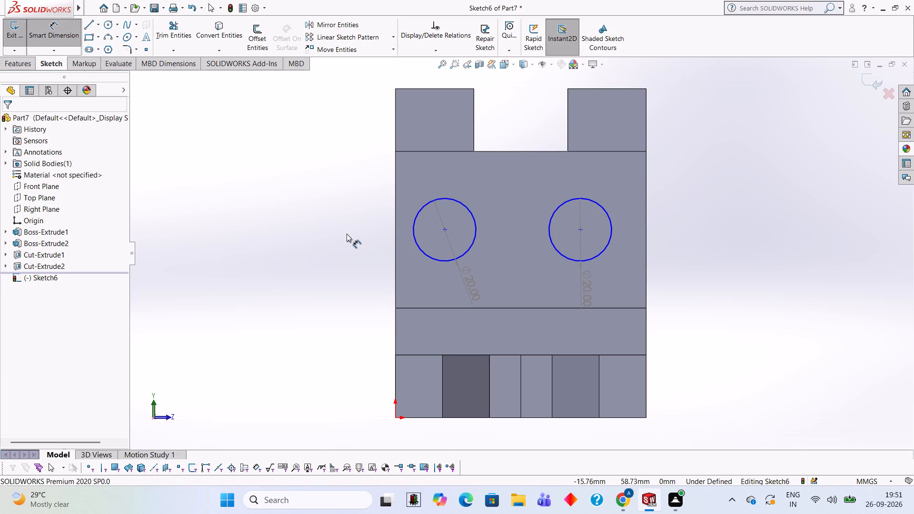
pyautogui.click(445, 229)
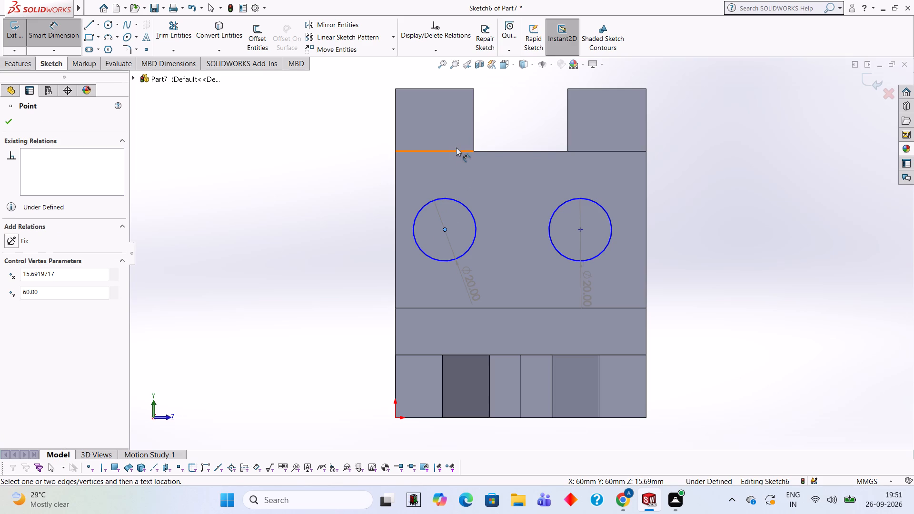
pyautogui.click(456, 153)
pyautogui.click(337, 175)
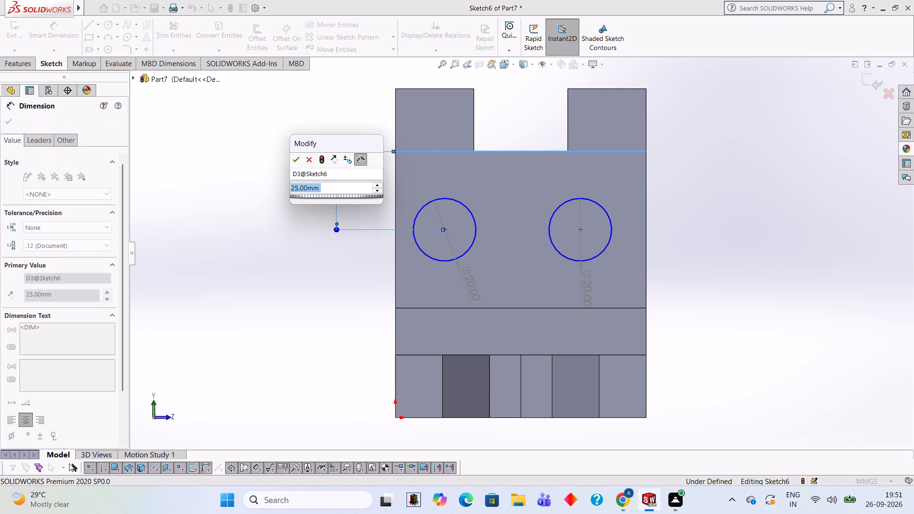
pyautogui.click(294, 165)
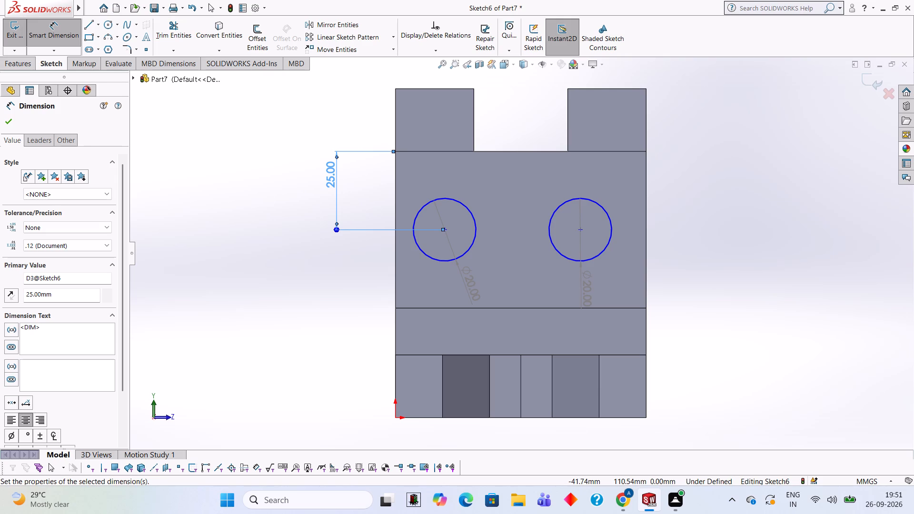
pyautogui.click(445, 228)
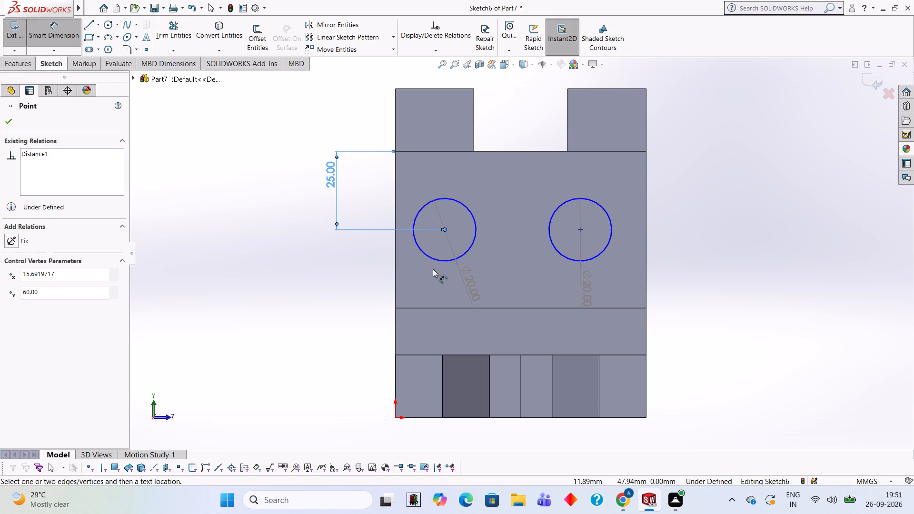
pyautogui.click(396, 244)
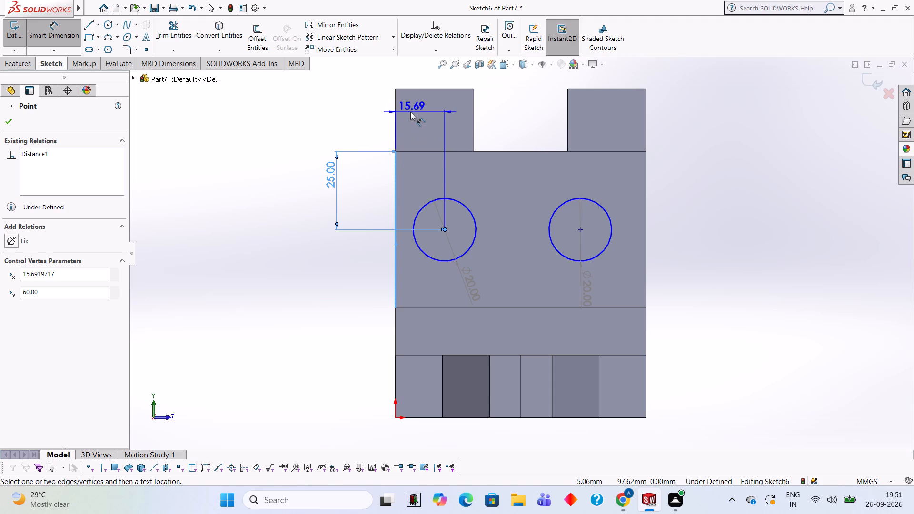
pyautogui.click(410, 112)
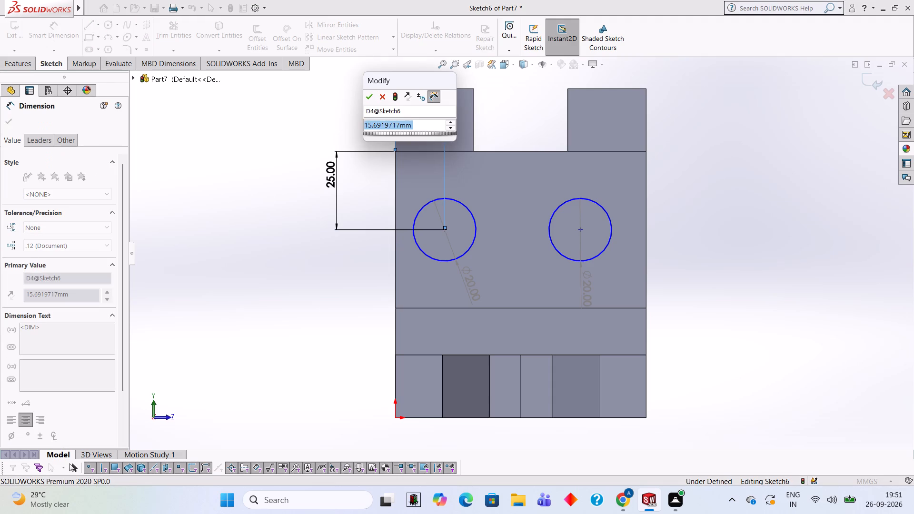
pyautogui.write('20')
pyautogui.press('Return')
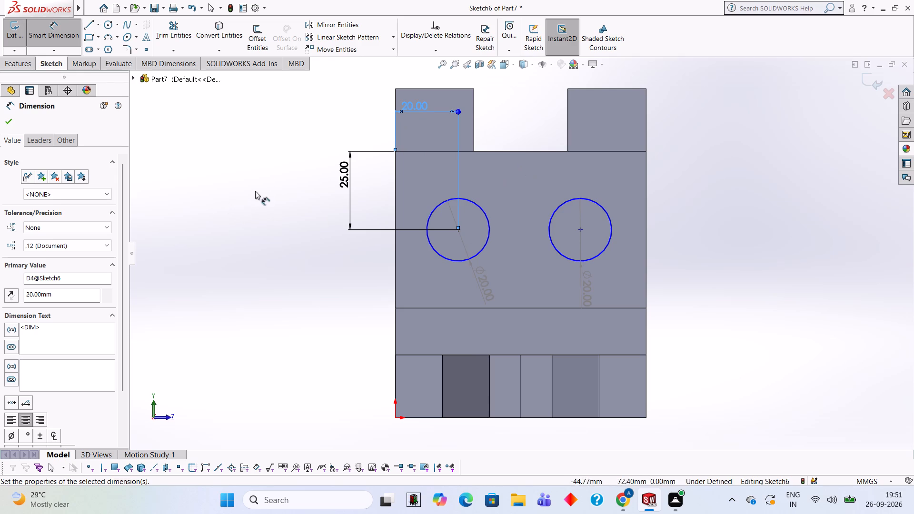
pyautogui.click(295, 137)
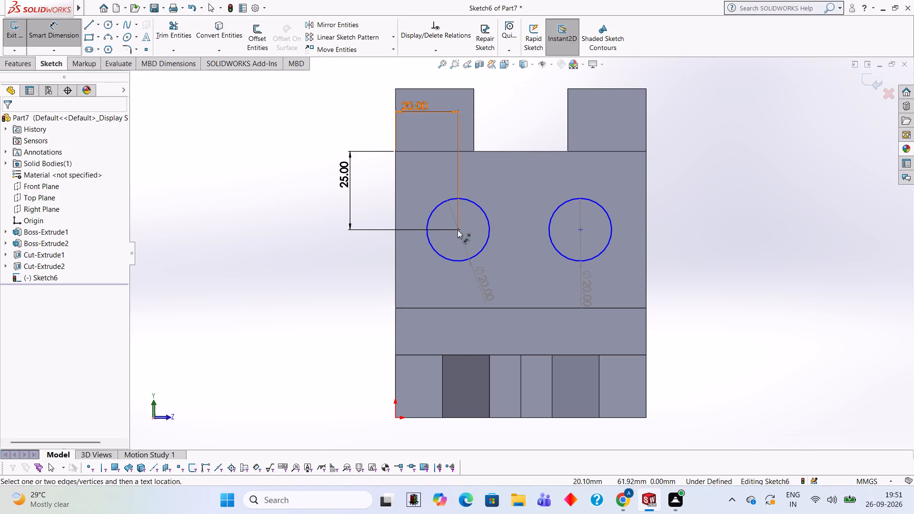
# Dimension the horizontal spacing between the two circle centres to 40 mm.
pyautogui.click(457, 229)
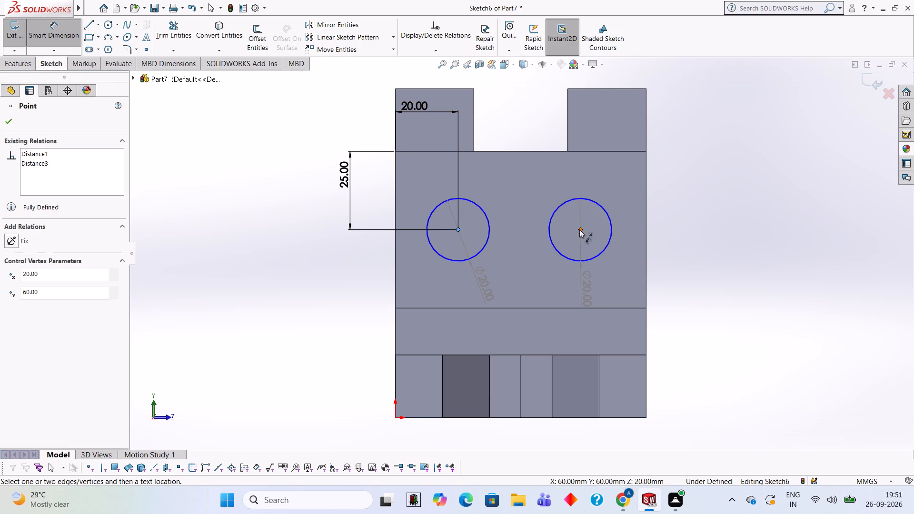
pyautogui.click(578, 228)
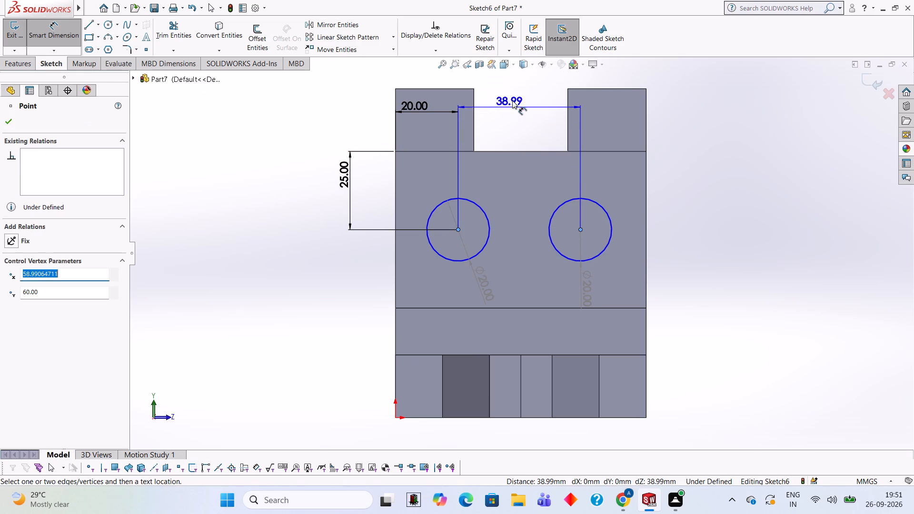
pyautogui.click(517, 89)
pyautogui.write('40')
pyautogui.press('Return')
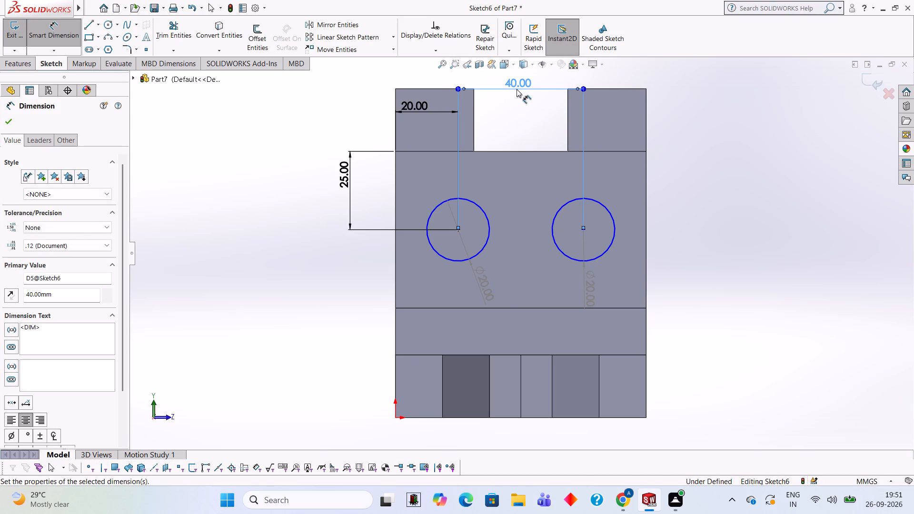
pyautogui.click(667, 105)
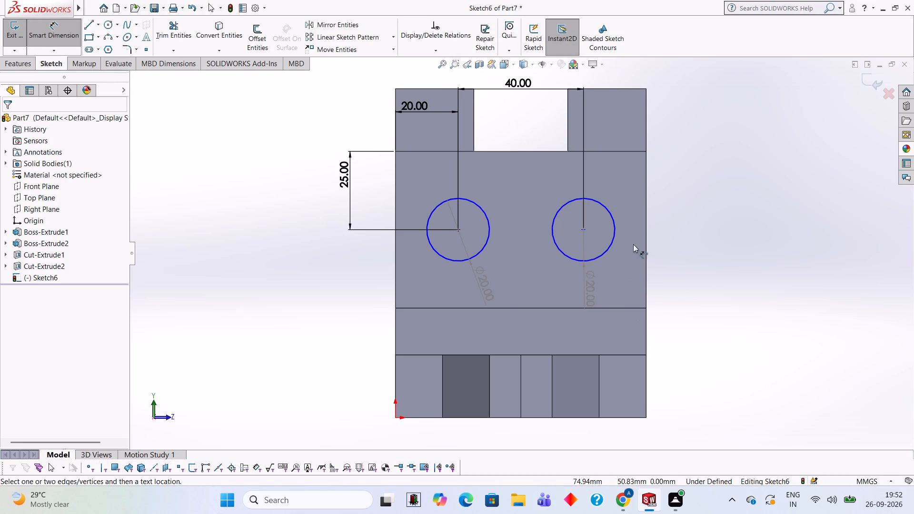
# Cut-extrude the two 20 mm circles into the block with a 40 mm blind depth.
pyautogui.moveTo(727, 159); pyautogui.dragTo(702, 164, button='middle')
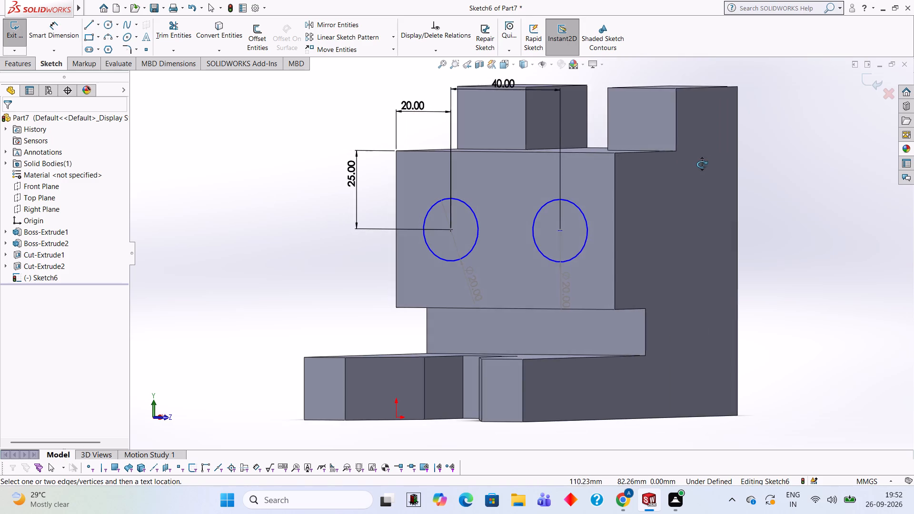
pyautogui.moveTo(702, 164); pyautogui.dragTo(709, 168, button='middle')
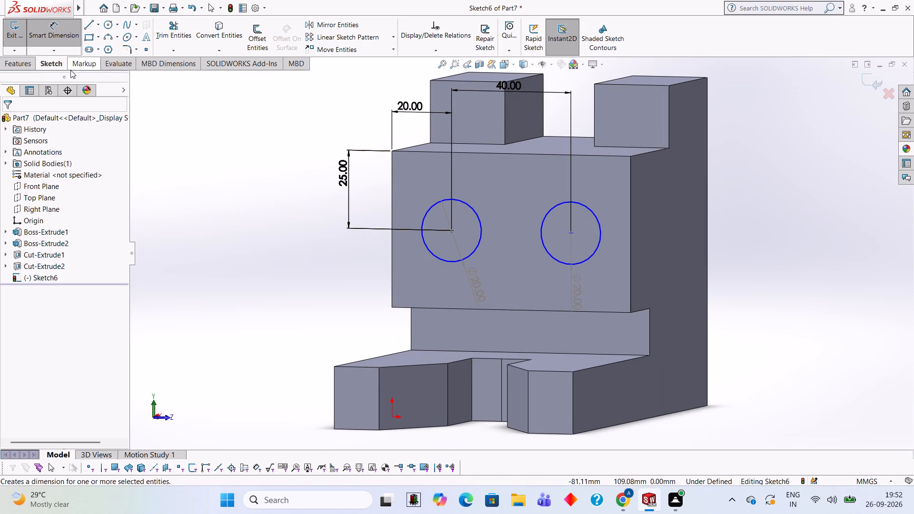
pyautogui.click(20, 68)
pyautogui.click(156, 30)
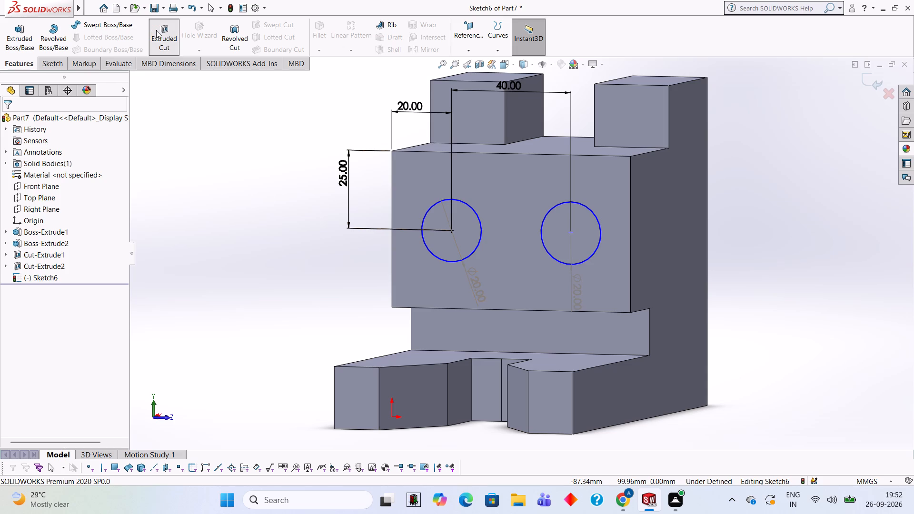
pyautogui.moveTo(671, 208); pyautogui.dragTo(624, 194, button='middle')
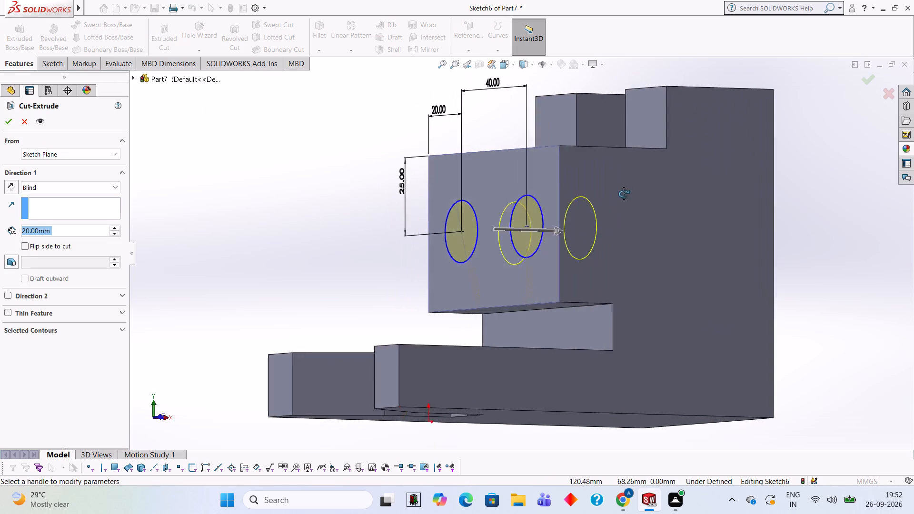
pyautogui.moveTo(624, 194); pyautogui.dragTo(603, 196, button='middle')
pyautogui.click(90, 225)
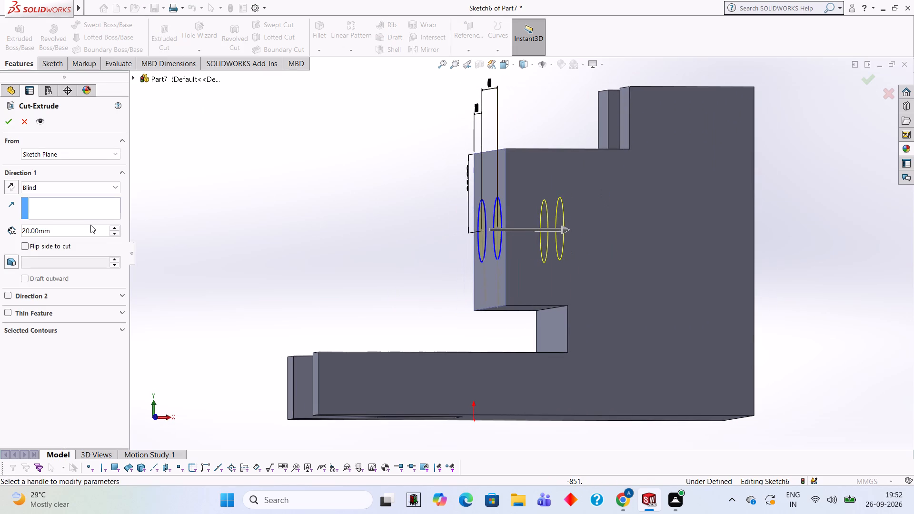
pyautogui.click(91, 233)
pyautogui.press('BackSpace')
pyautogui.press('BackSpace')
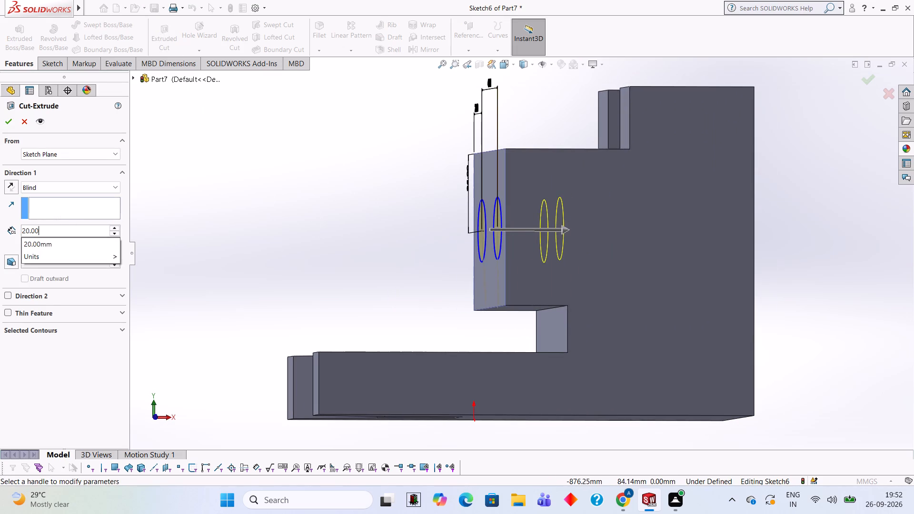
pyautogui.press('BackSpace')
pyautogui.press('BackSpace')
pyautogui.press('BackSpace')
pyautogui.press('BackSpace')
pyautogui.press('BackSpace')
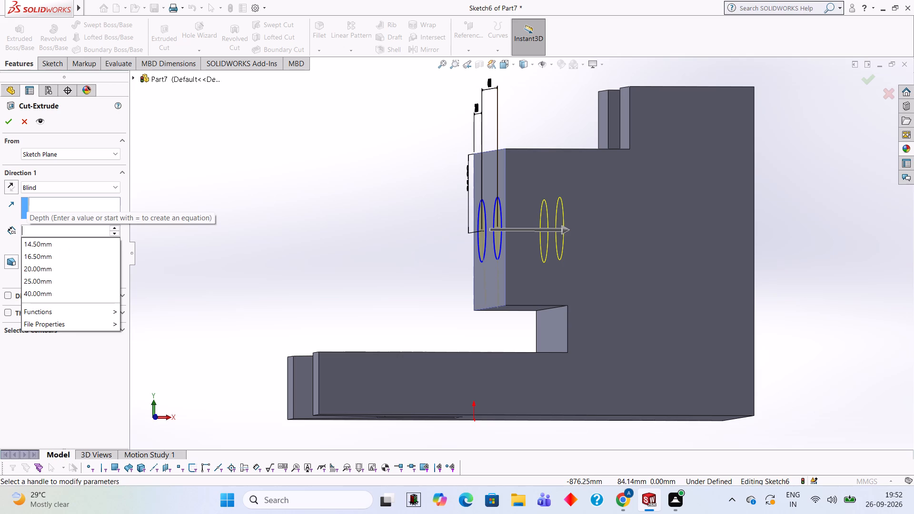
pyautogui.write('30')
pyautogui.press('Return')
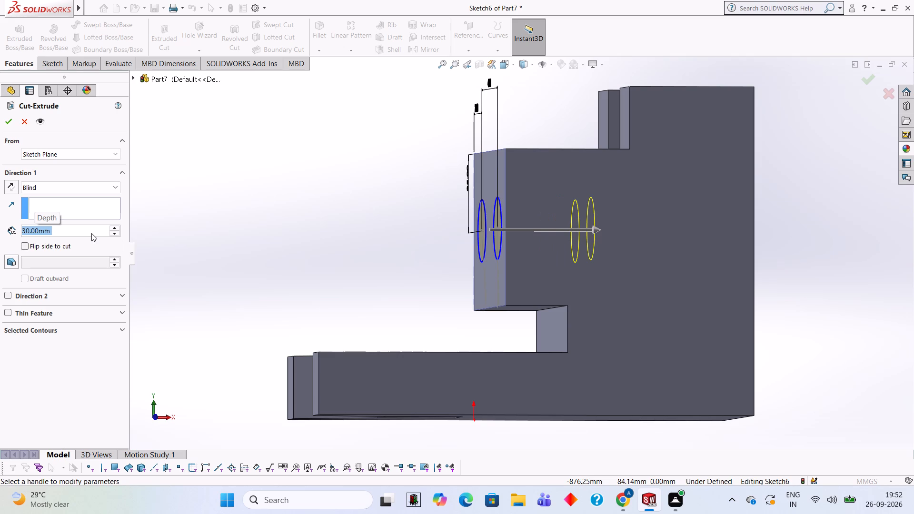
pyautogui.write('40')
pyautogui.press('Return')
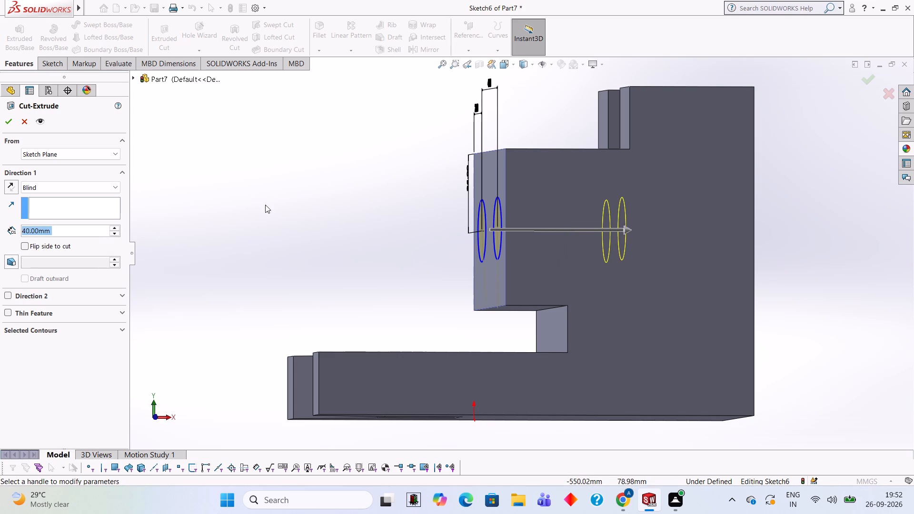
pyautogui.moveTo(332, 192); pyautogui.dragTo(328, 185, button='middle')
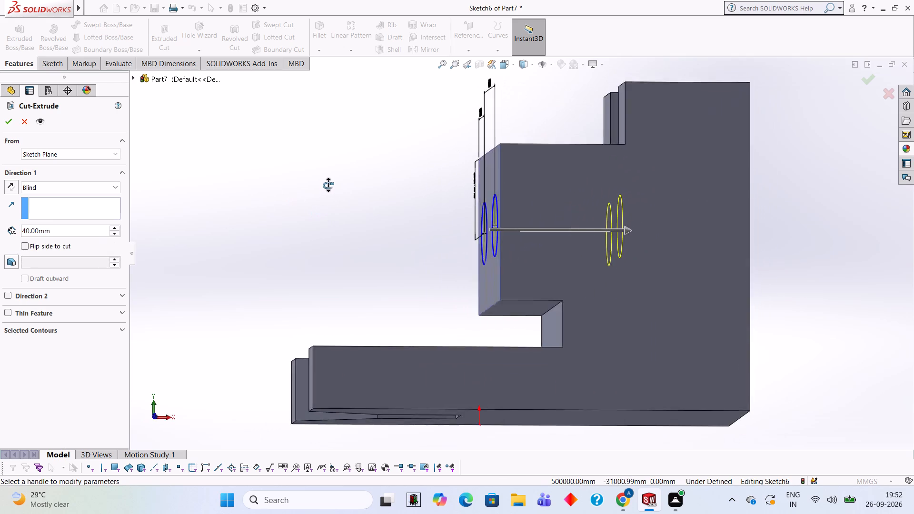
pyautogui.moveTo(328, 185); pyautogui.dragTo(328, 197, button='middle')
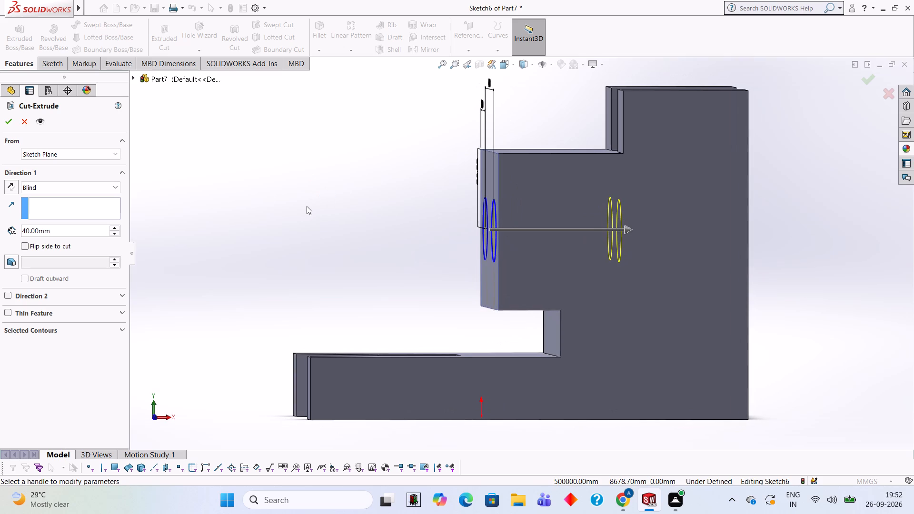
pyautogui.click(8, 121)
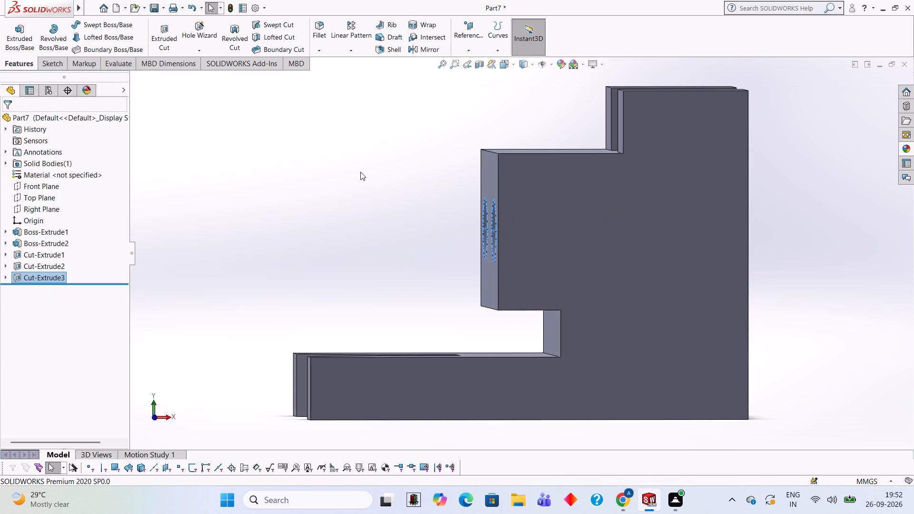
# Examine the two new holes and the overall stepped block from several angles.
pyautogui.click(363, 173)
pyautogui.moveTo(363, 173); pyautogui.dragTo(387, 187, button='middle')
pyautogui.scroll(2, 387, 187)
pyautogui.moveTo(392, 189); pyautogui.dragTo(415, 183, button='middle')
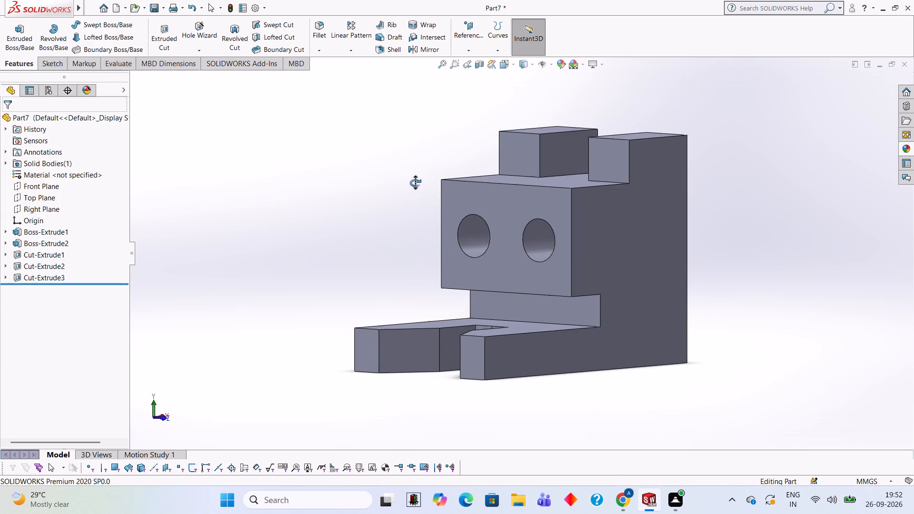
pyautogui.moveTo(415, 183); pyautogui.dragTo(417, 183, button='middle')
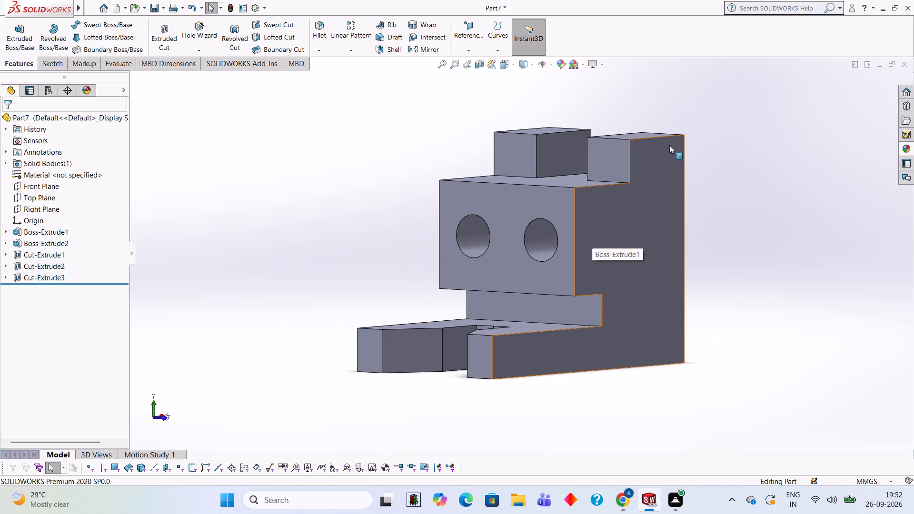
pyautogui.scroll(1, 690, 106)
pyautogui.moveTo(690, 106); pyautogui.dragTo(681, 161, button='middle')
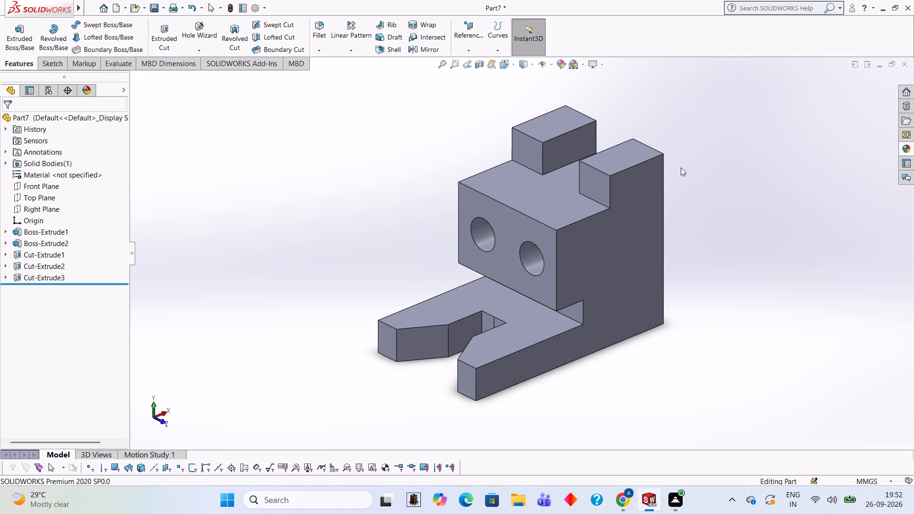
pyautogui.scroll(1, 636, 120)
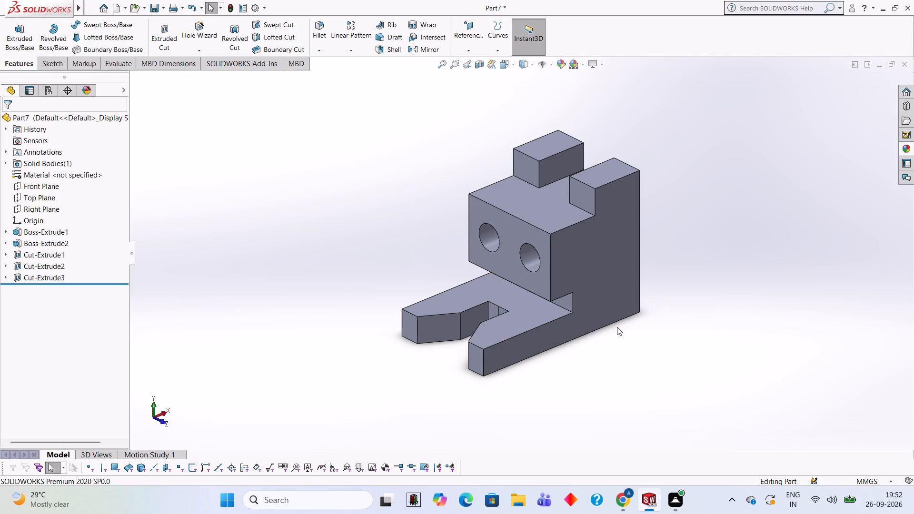
pyautogui.moveTo(714, 152); pyautogui.dragTo(723, 157, button='middle')
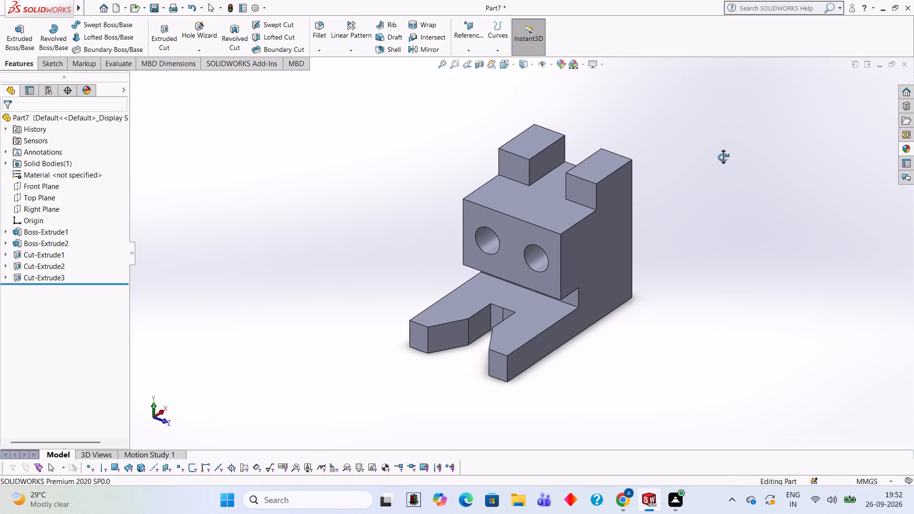
pyautogui.moveTo(723, 157); pyautogui.dragTo(715, 136, button='middle')
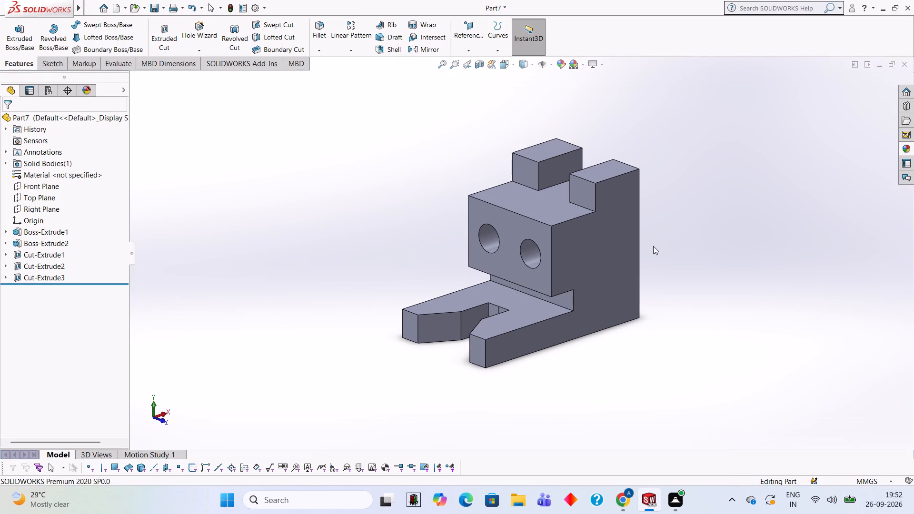
# Apply the Red LED appearance to the entire body of the stepped block.
pyautogui.click(906, 150)
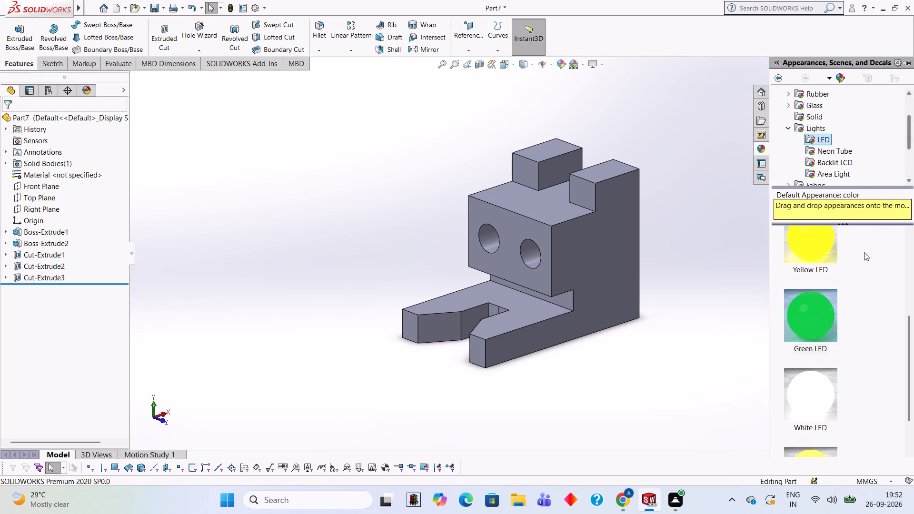
pyautogui.scroll(4, 804, 313)
pyautogui.moveTo(817, 244); pyautogui.dragTo(590, 236)
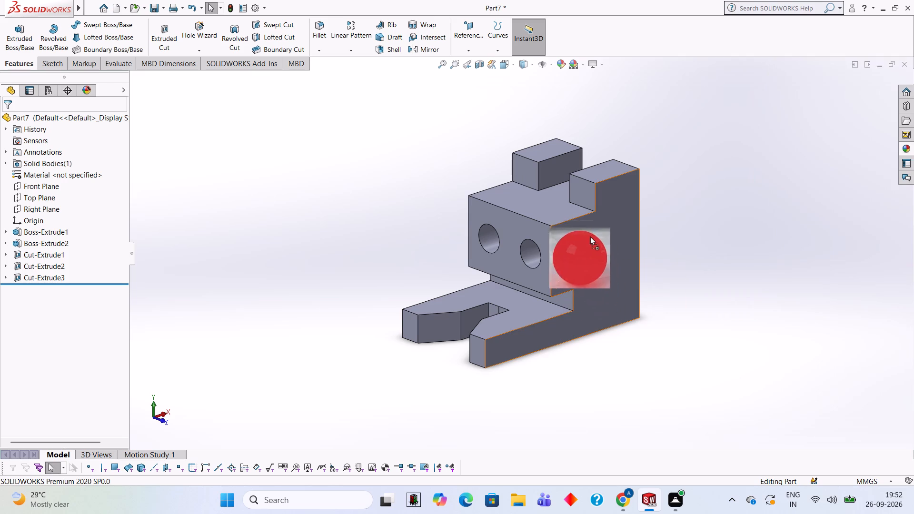
pyautogui.moveTo(590, 236); pyautogui.dragTo(532, 210)
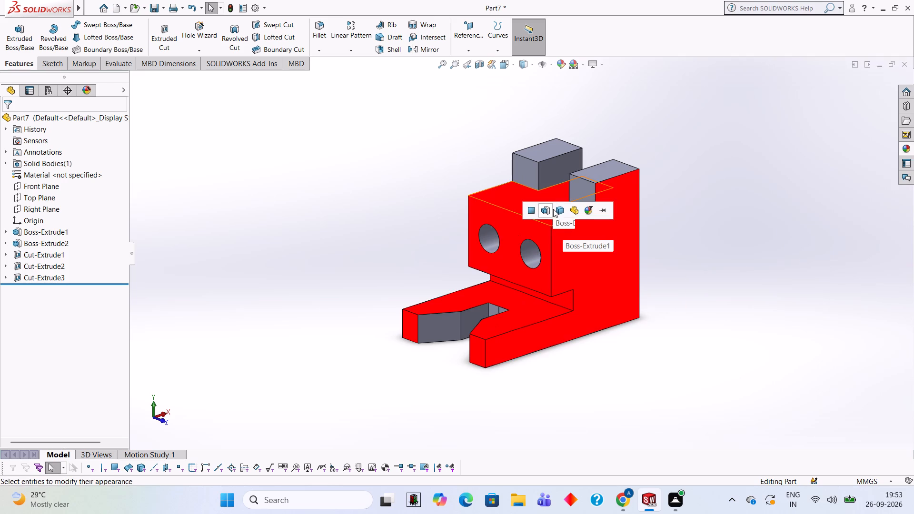
pyautogui.click(558, 213)
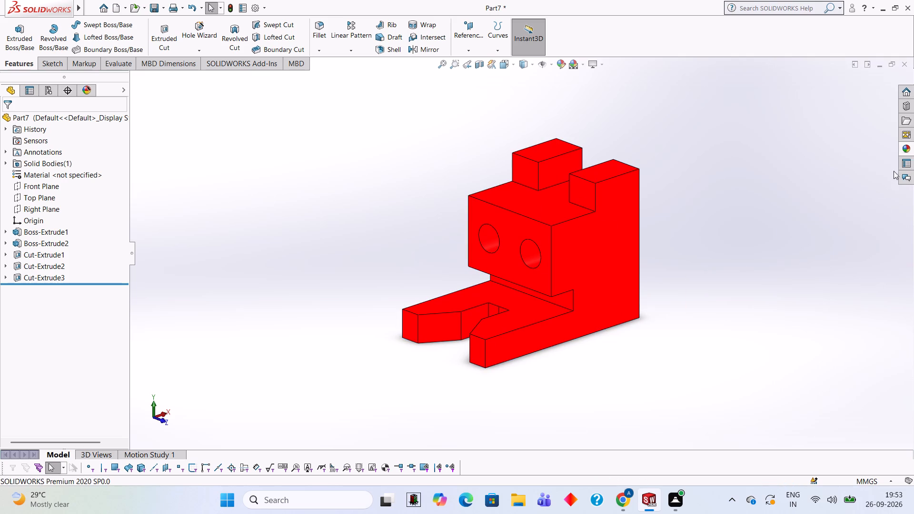
# Apply the Yellow LED appearance to the two round holes in the middle face.
pyautogui.click(907, 152)
pyautogui.moveTo(806, 416); pyautogui.dragTo(544, 307)
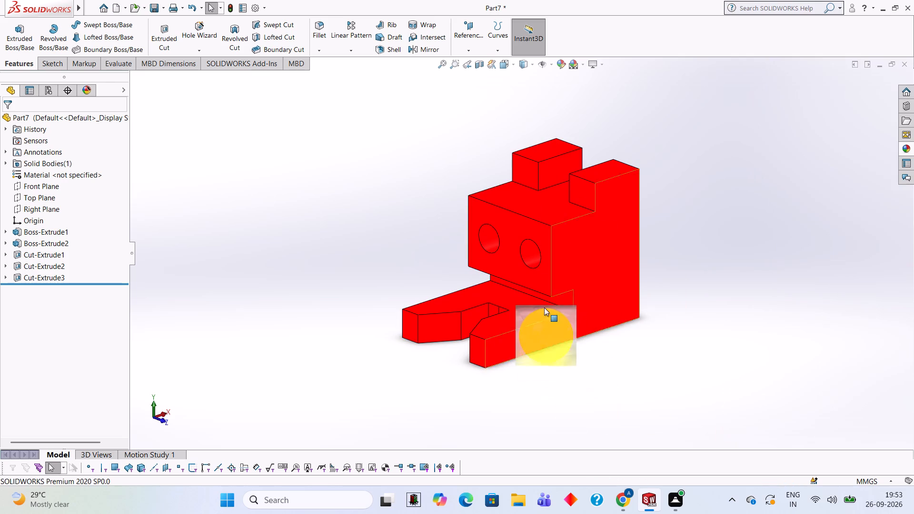
pyautogui.moveTo(544, 307); pyautogui.dragTo(526, 263)
pyautogui.click(526, 263)
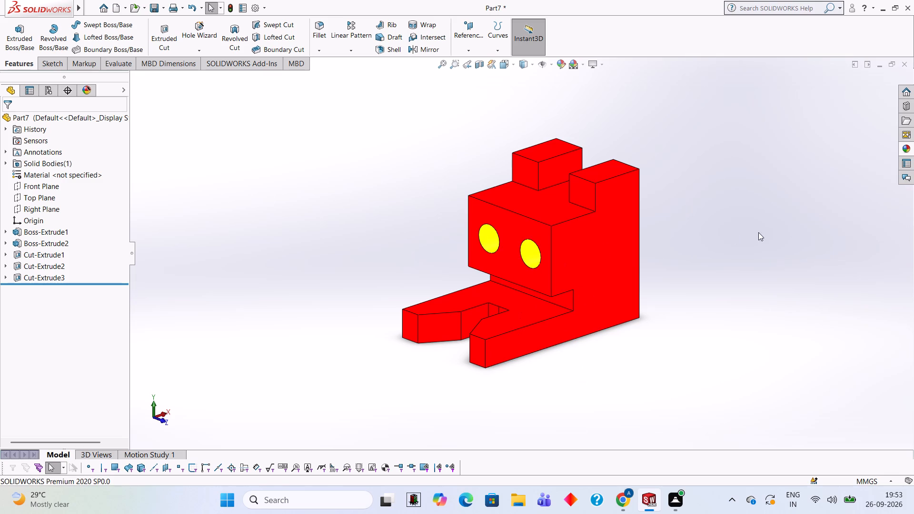
# Apply the Blue LED appearance to only the horizontal face of the middle step, between and in front of the two raised blocks.
pyautogui.click(909, 144)
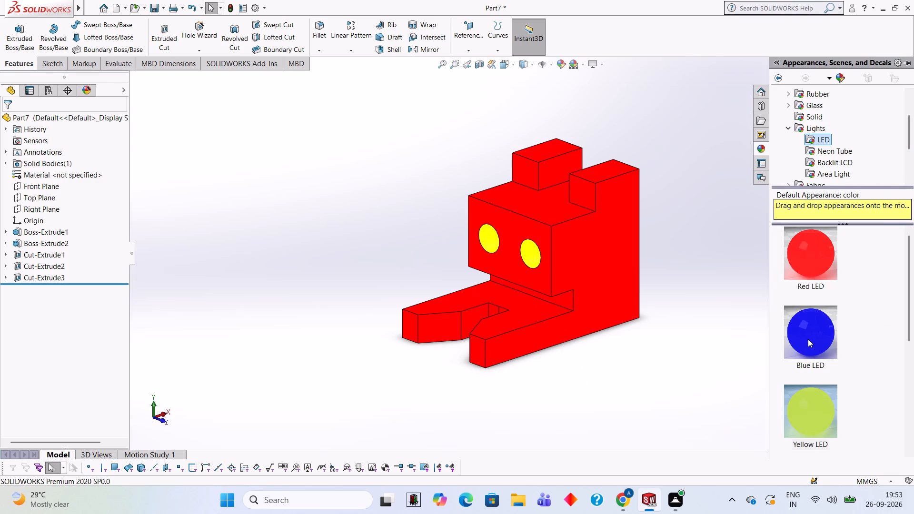
pyautogui.moveTo(809, 336); pyautogui.dragTo(597, 171)
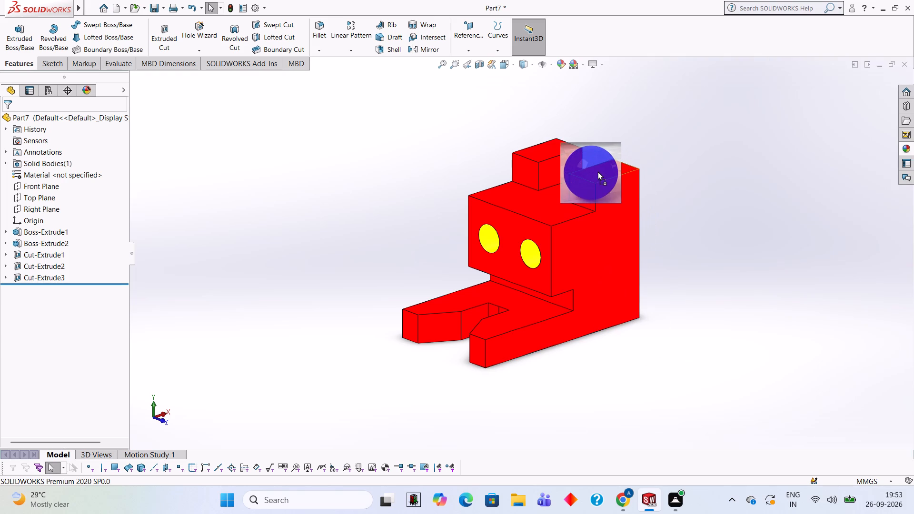
pyautogui.moveTo(597, 171); pyautogui.dragTo(536, 221)
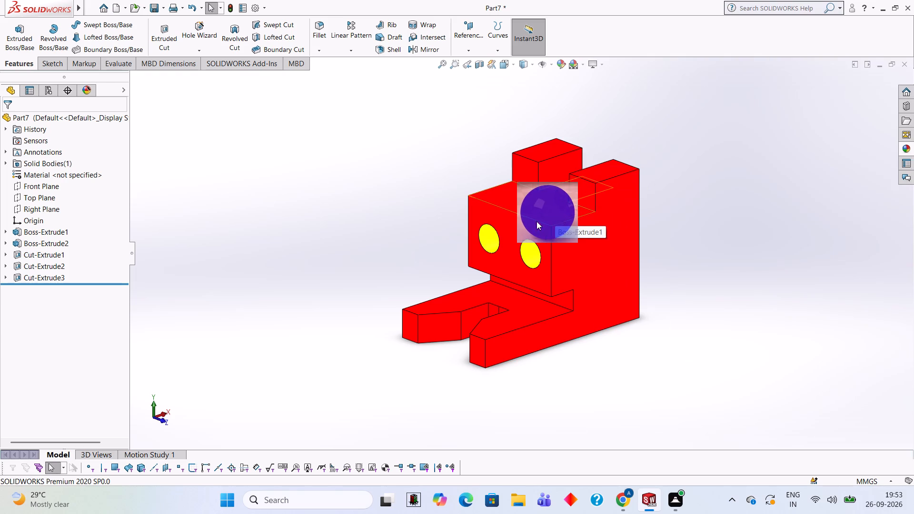
pyautogui.moveTo(536, 221); pyautogui.dragTo(554, 211)
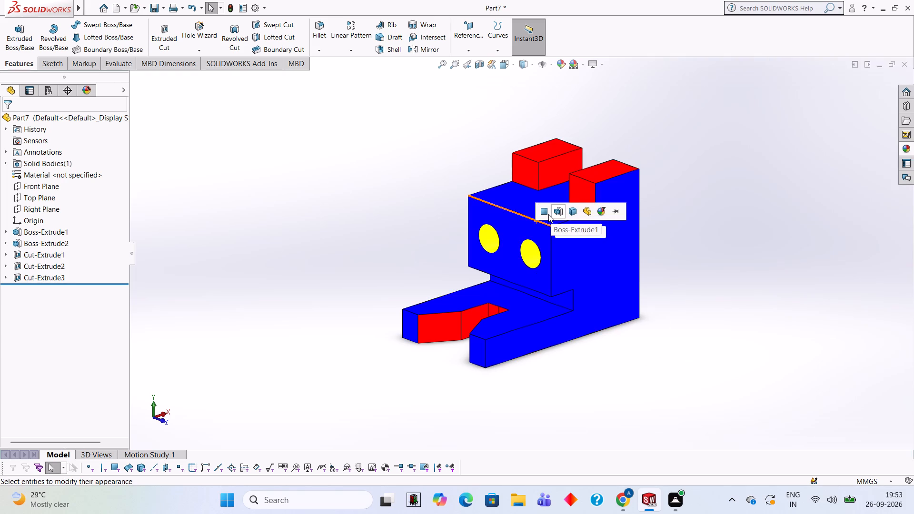
pyautogui.click(548, 214)
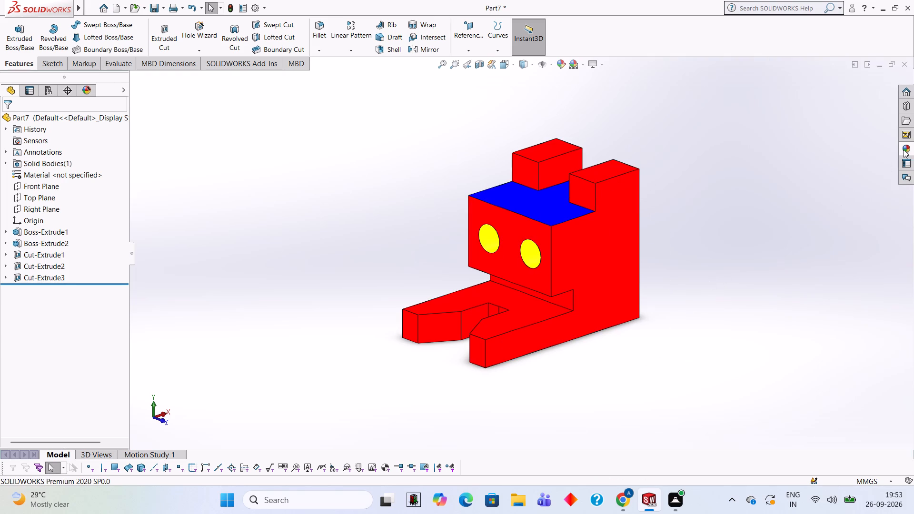
# Apply the Blue LED appearance to only the upper horizontal face of the notched lowest step.
pyautogui.click(904, 149)
pyautogui.moveTo(824, 338); pyautogui.dragTo(520, 321)
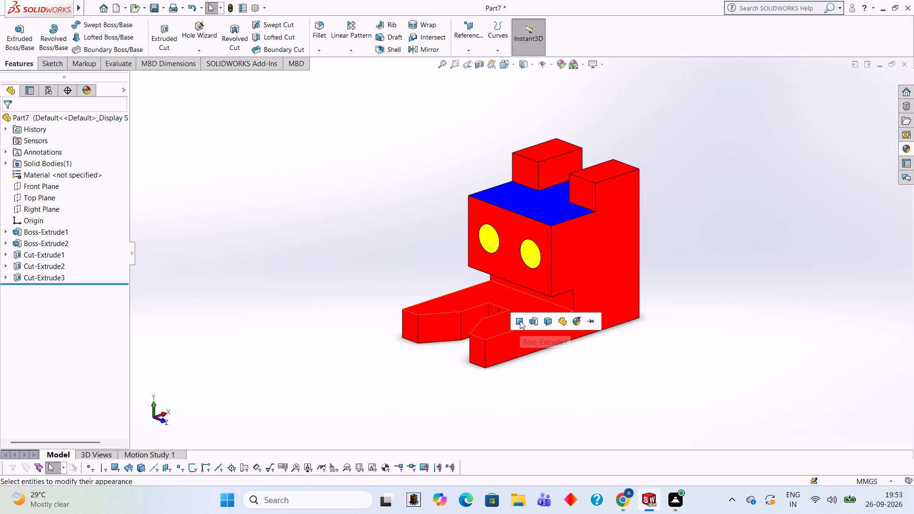
pyautogui.click(520, 321)
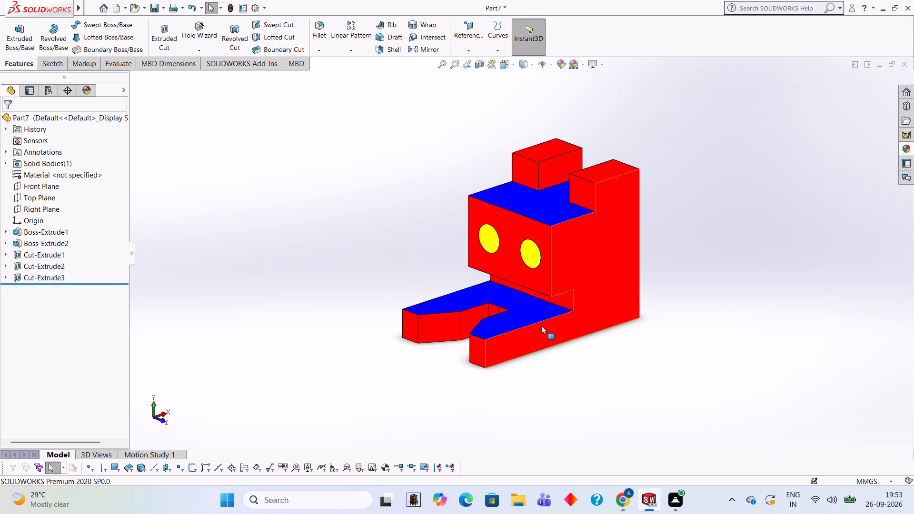
# Examine the coloured stepped block from several angles, checking the side faces and the LED appearances already applied.
pyautogui.scroll(-2, 542, 348)
pyautogui.moveTo(558, 370); pyautogui.dragTo(569, 377, button='middle')
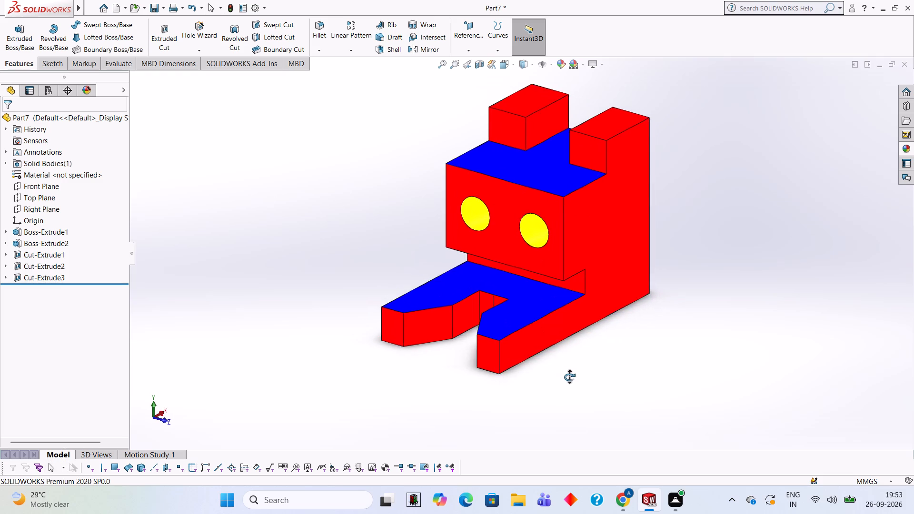
pyautogui.moveTo(569, 377); pyautogui.dragTo(642, 340, button='middle')
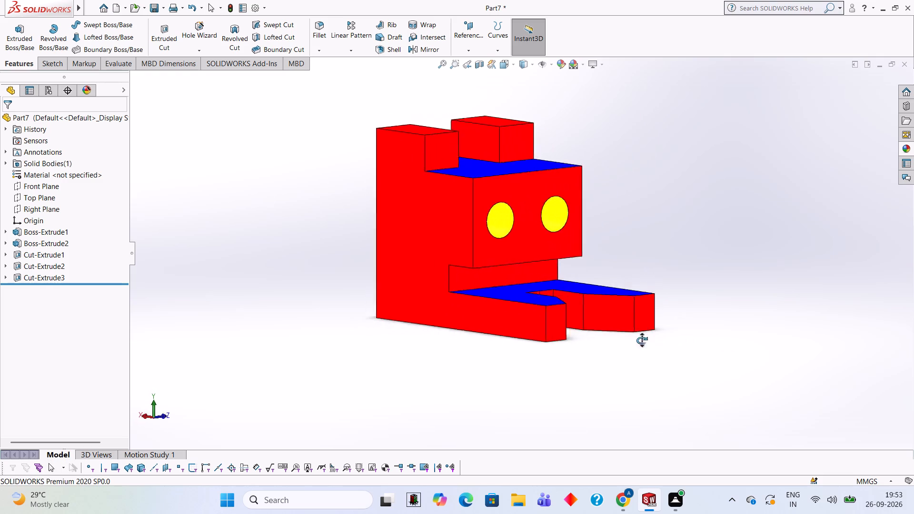
pyautogui.moveTo(642, 340); pyautogui.dragTo(554, 354, button='middle')
pyautogui.scroll(2, 582, 330)
pyautogui.moveTo(656, 248); pyautogui.dragTo(675, 261, button='middle')
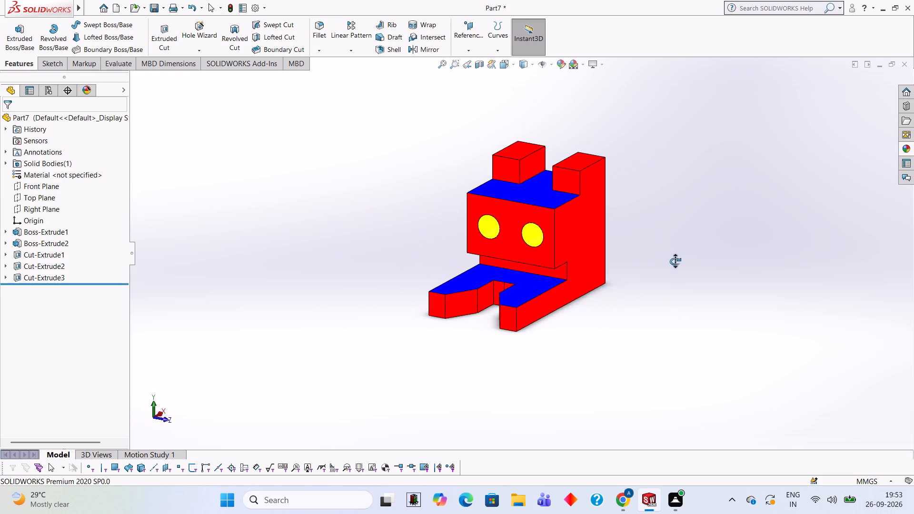
pyautogui.moveTo(675, 261); pyautogui.dragTo(668, 261, button='middle')
pyautogui.scroll(1, 662, 249)
pyautogui.moveTo(646, 237); pyautogui.dragTo(636, 238, button='middle')
pyautogui.scroll(-1, 636, 232)
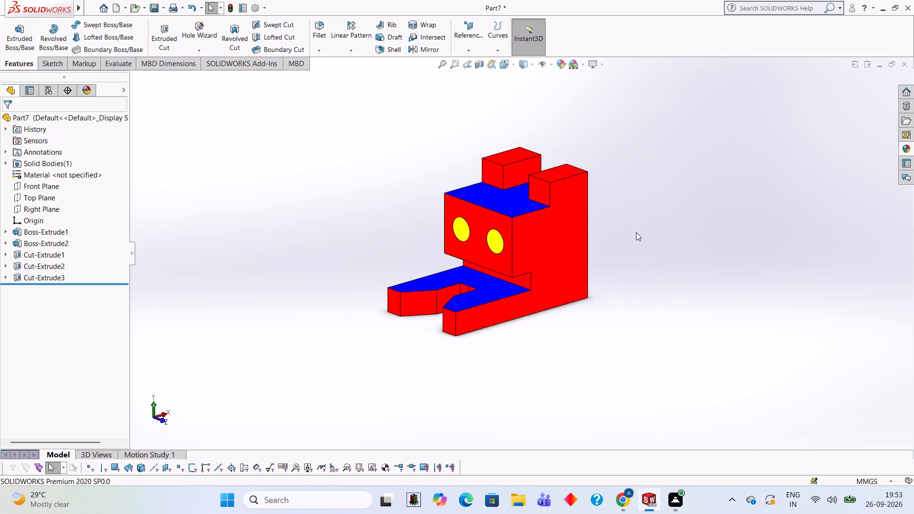
pyautogui.scroll(-2, 636, 221)
pyautogui.scroll(-1, 215, 310)
pyautogui.scroll(1, 215, 310)
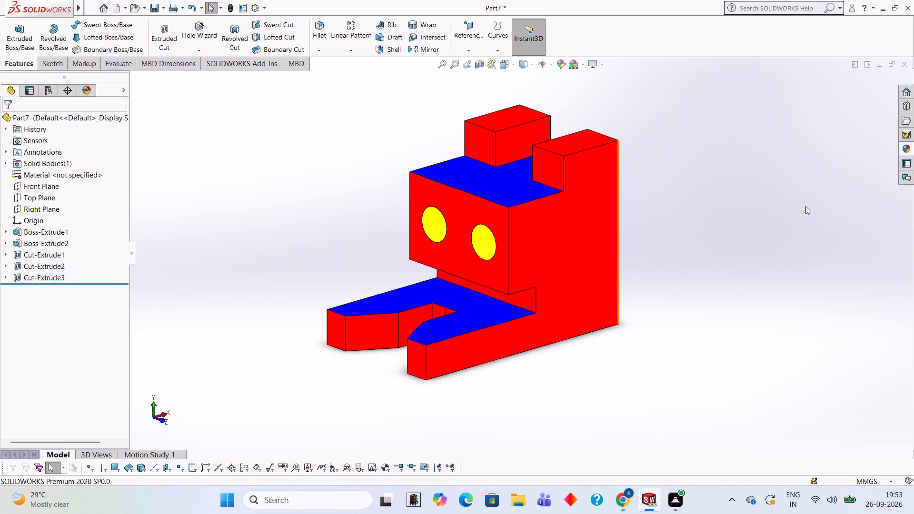
# Apply the green LED appearance to only the large stepped side face of the block that faces the viewer.
pyautogui.click(913, 148)
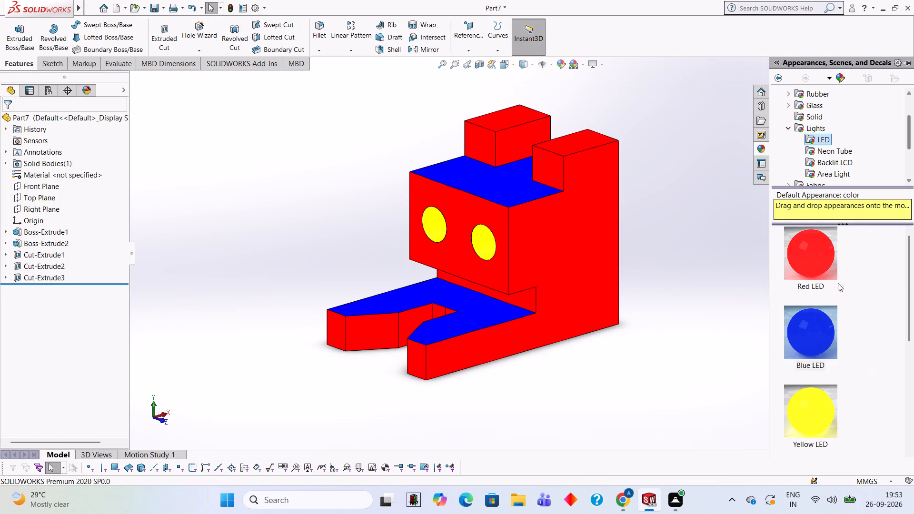
pyautogui.scroll(-2, 794, 349)
pyautogui.moveTo(806, 267); pyautogui.dragTo(601, 270)
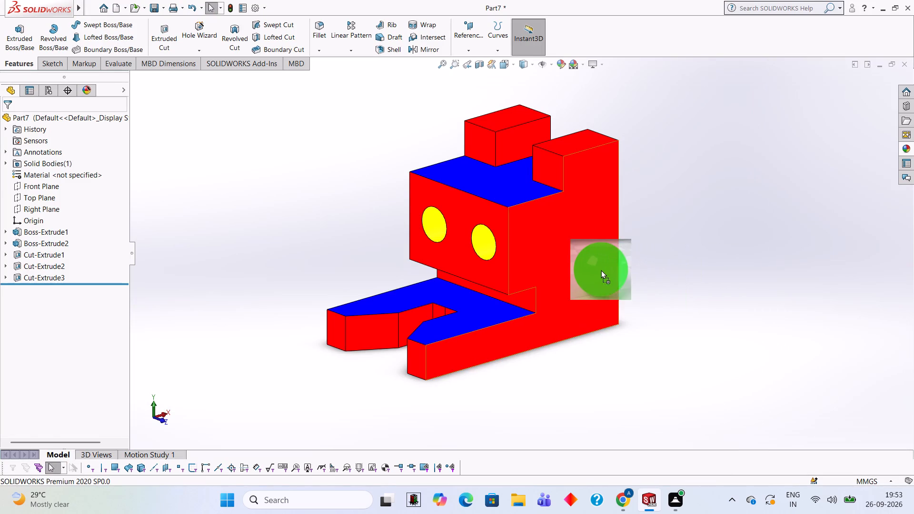
pyautogui.moveTo(601, 270); pyautogui.dragTo(585, 266)
pyautogui.click(585, 266)
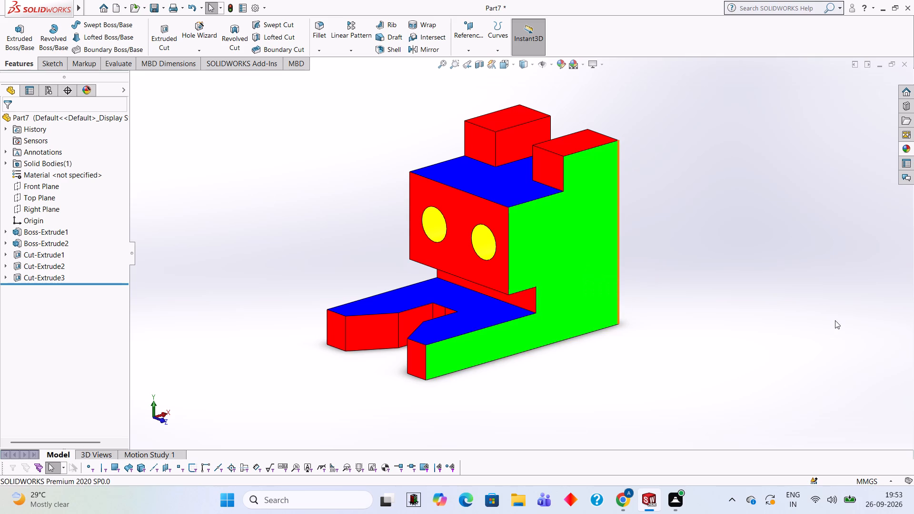
# Apply the green LED appearance to only the opposite stepped side face of the block.
pyautogui.moveTo(641, 269); pyautogui.dragTo(785, 264, button='middle')
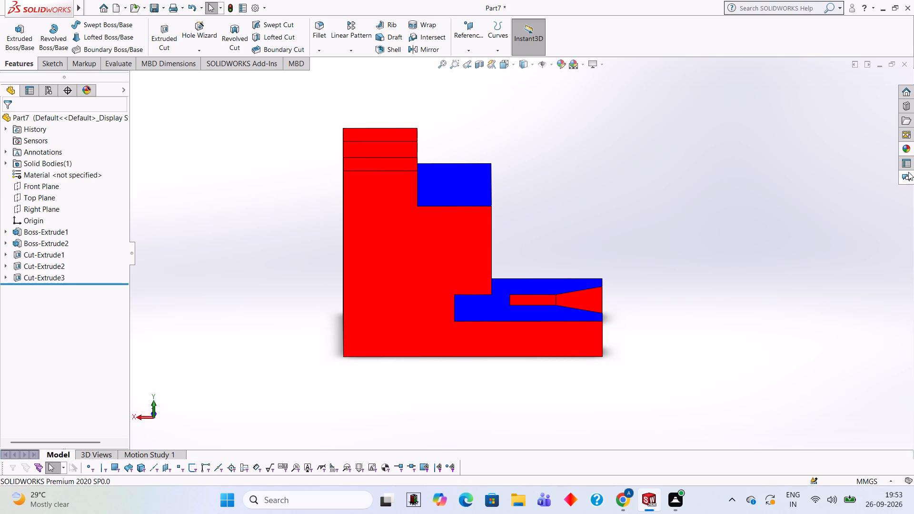
pyautogui.click(909, 152)
pyautogui.moveTo(800, 267); pyautogui.dragTo(476, 275)
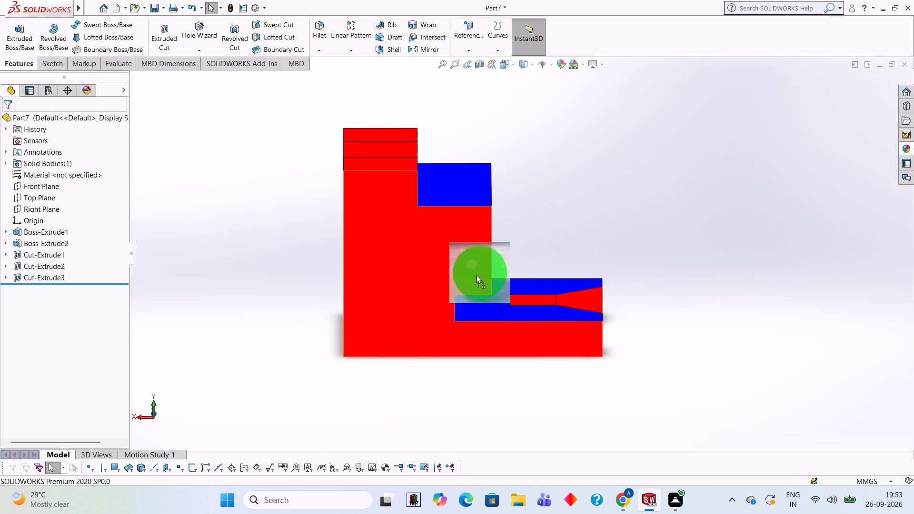
pyautogui.moveTo(476, 275); pyautogui.dragTo(437, 254)
pyautogui.click(437, 254)
# Inspect both green side faces and the finished colouring, ending on an angled view of the holes and steps.
pyautogui.moveTo(668, 215); pyautogui.dragTo(649, 204, button='middle')
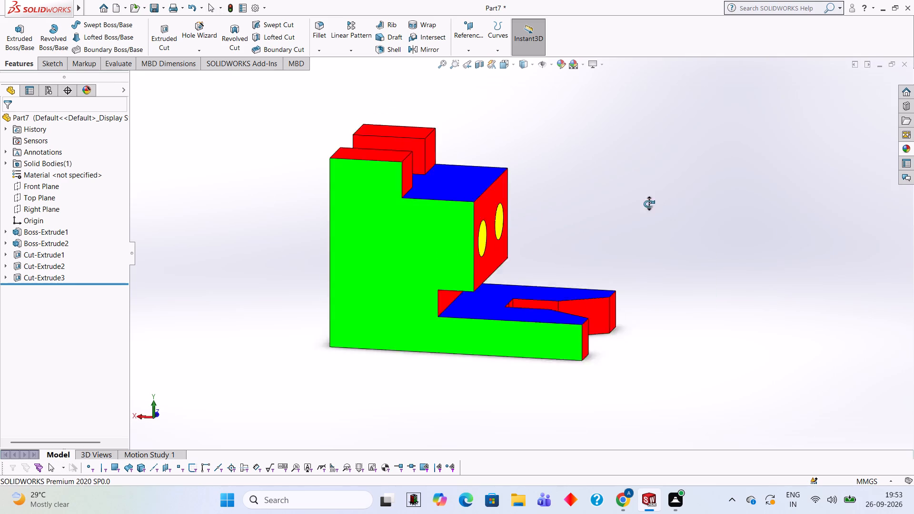
pyautogui.moveTo(649, 204); pyautogui.dragTo(560, 209, button='middle')
pyautogui.moveTo(686, 227); pyautogui.dragTo(646, 210, button='middle')
pyautogui.scroll(1, 674, 207)
pyautogui.moveTo(681, 207); pyautogui.dragTo(695, 215, button='middle')
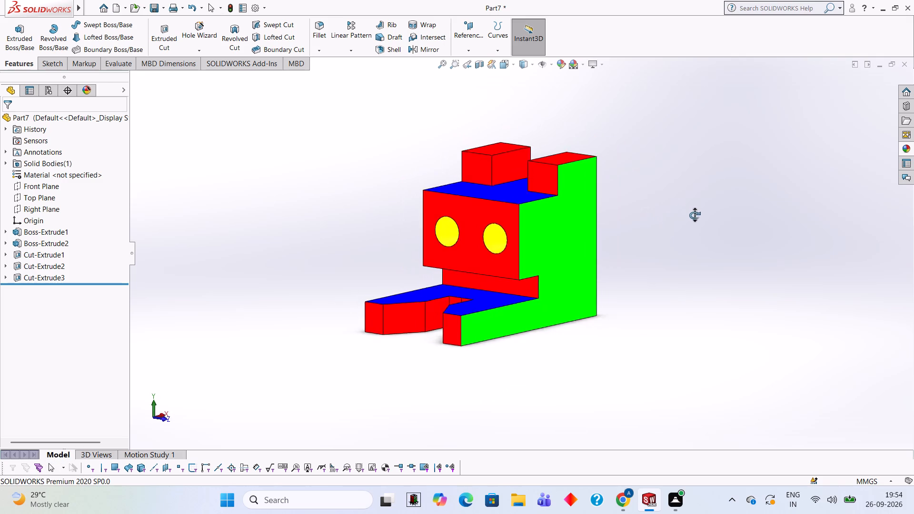
pyautogui.moveTo(695, 215); pyautogui.dragTo(683, 255, button='middle')
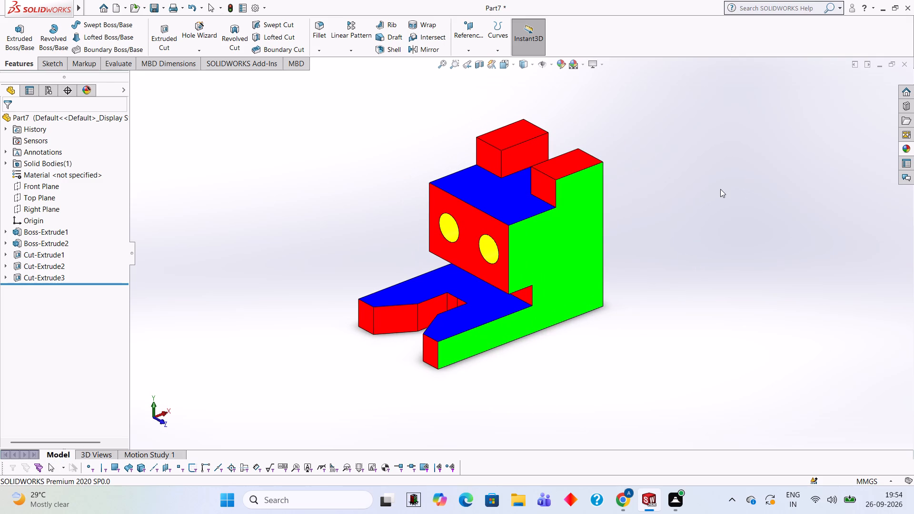
pyautogui.moveTo(692, 204); pyautogui.dragTo(696, 196, button='middle')
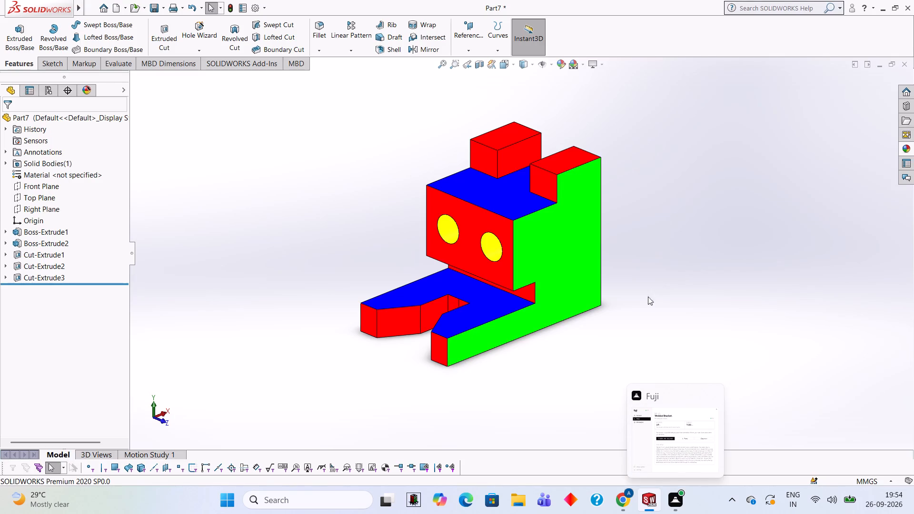
pyautogui.click(540, 245)
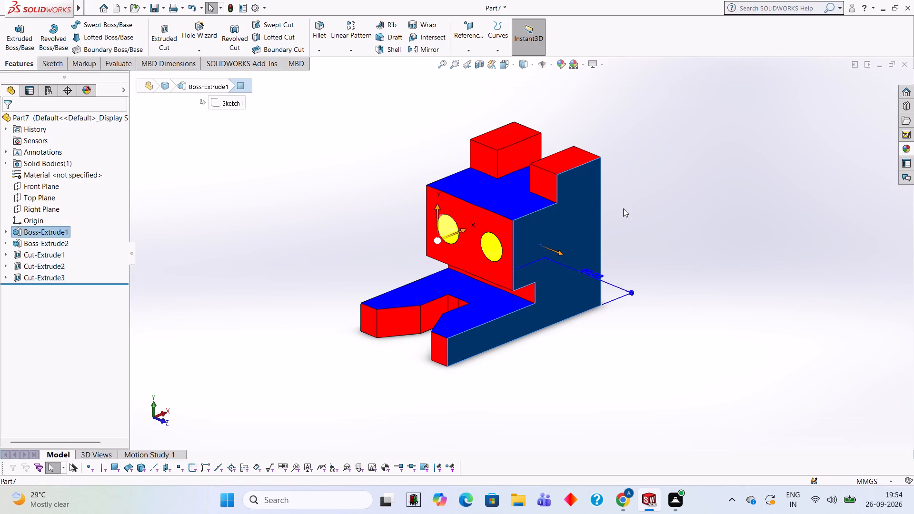
pyautogui.press('Escape')
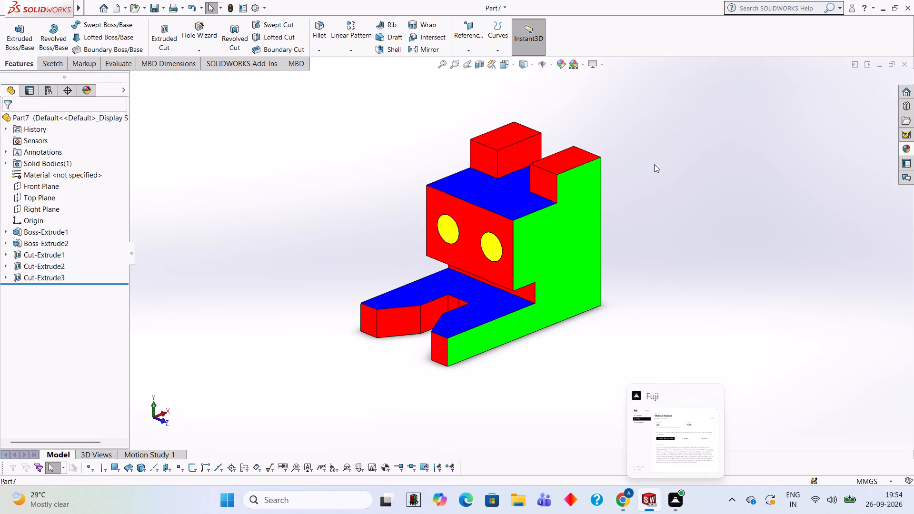
# Save the part in the Documents folder under the file name 106106.
pyautogui.hotkey('ctrl', 's')
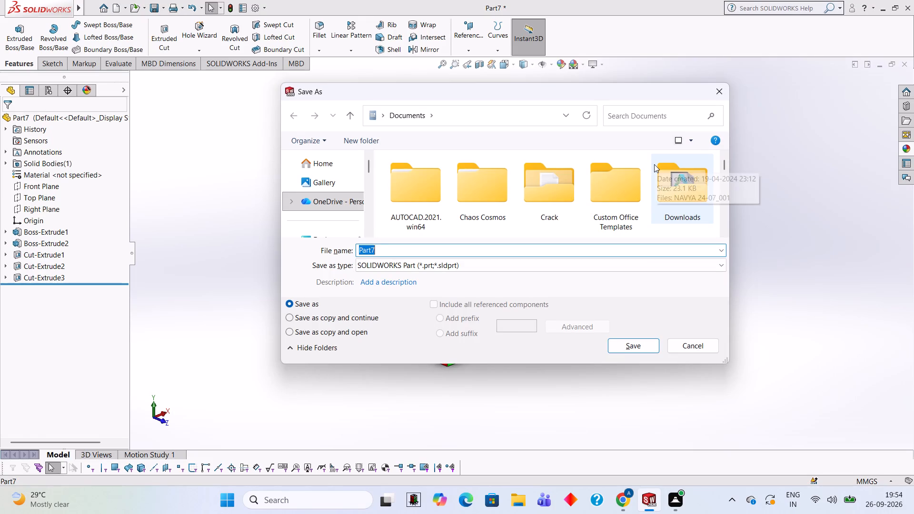
pyautogui.write('106')
pyautogui.write('106')
pyautogui.press('Return')
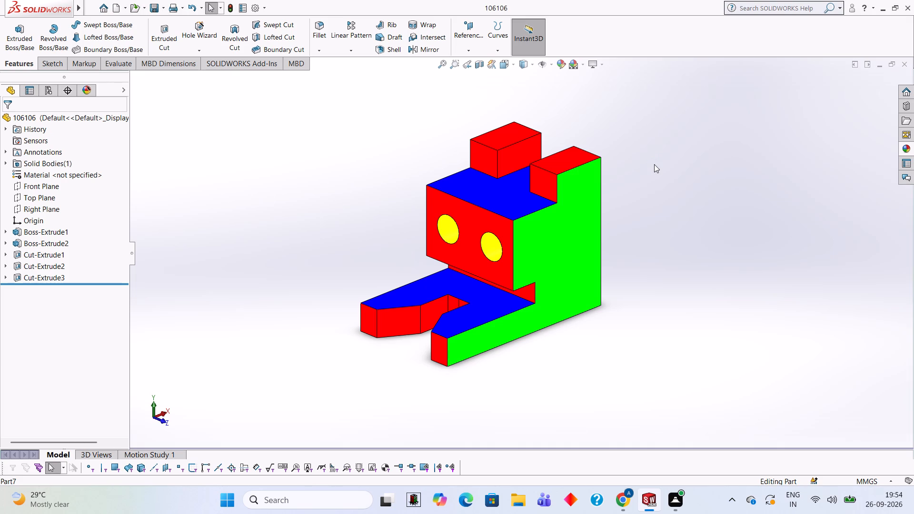
# Save the part also as an Adobe Portable Document Format (*.pdf) file named 106106 in Documents.
pyautogui.click(162, 5)
pyautogui.click(173, 29)
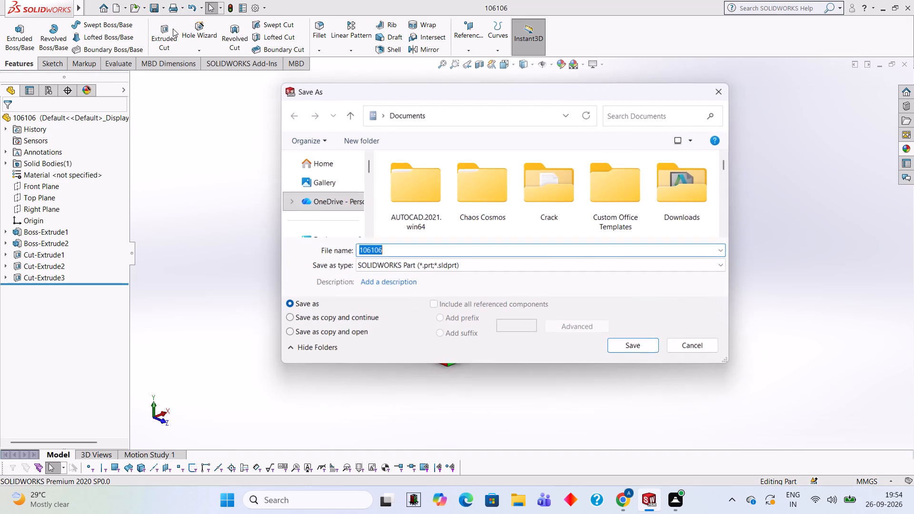
pyautogui.click(471, 262)
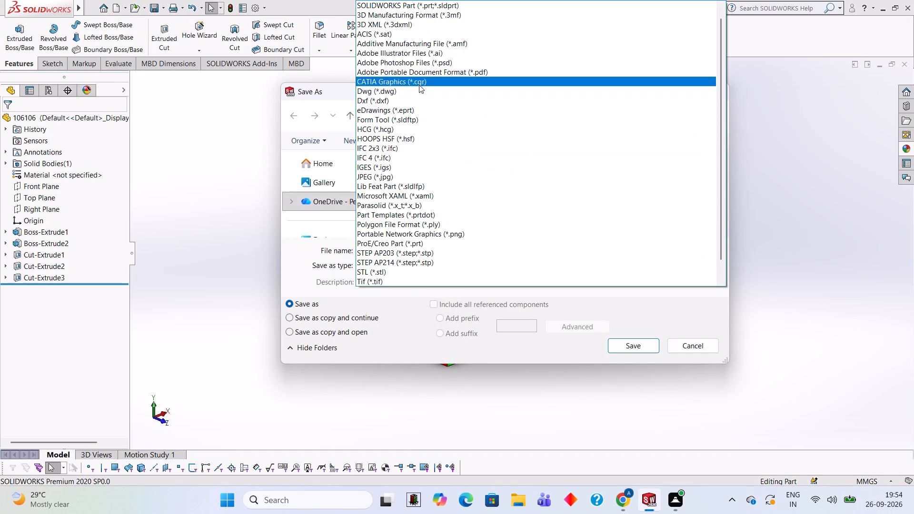
pyautogui.click(419, 75)
pyautogui.click(646, 369)
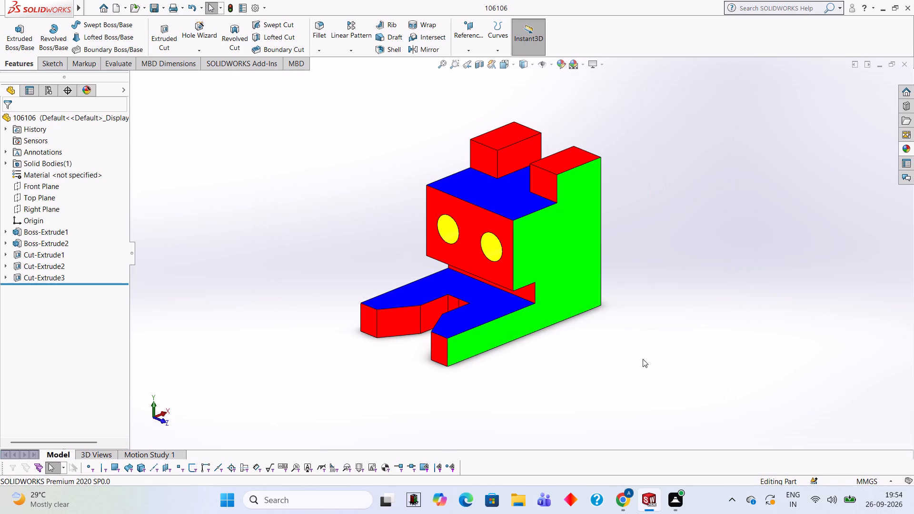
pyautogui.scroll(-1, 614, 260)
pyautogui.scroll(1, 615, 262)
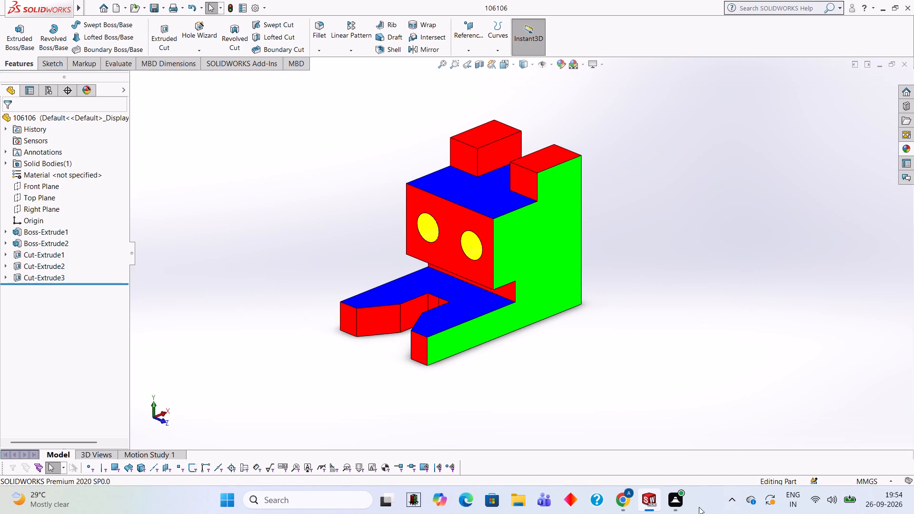